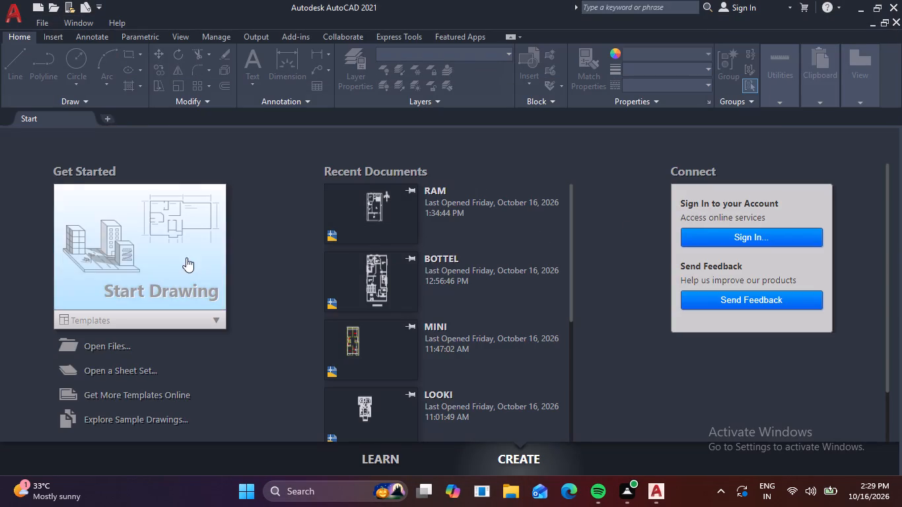
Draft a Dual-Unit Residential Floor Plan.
Start a new blank drawing and turn off the background grid.
{"action": "left_click", "coordinate": [160, 257]}
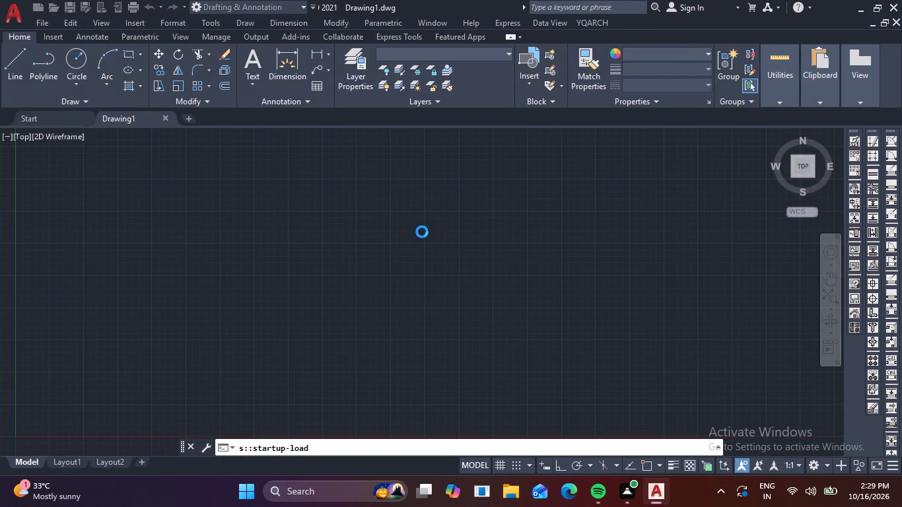
{"action": "key", "text": "Escape"}
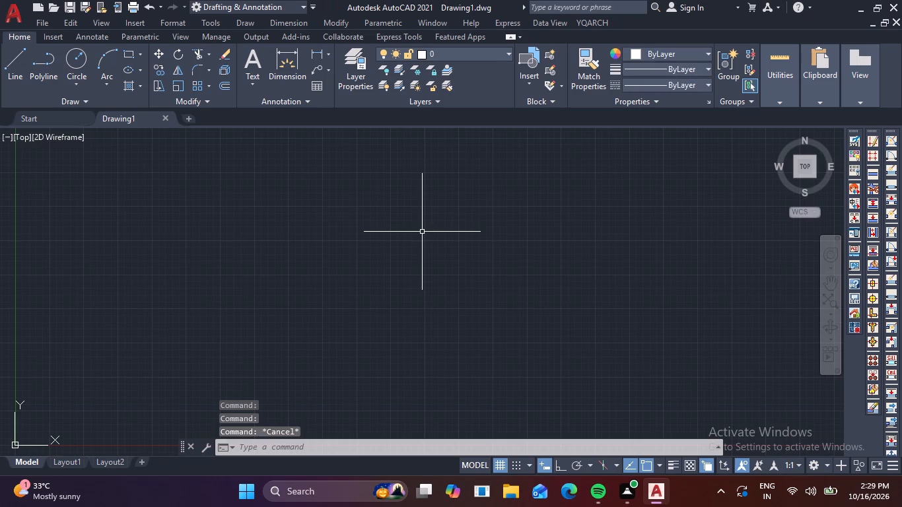
{"action": "key", "text": "F7"}
Set the drawing units to Engineering length type with 0'-0" precision.
{"action": "type", "text": "un"}
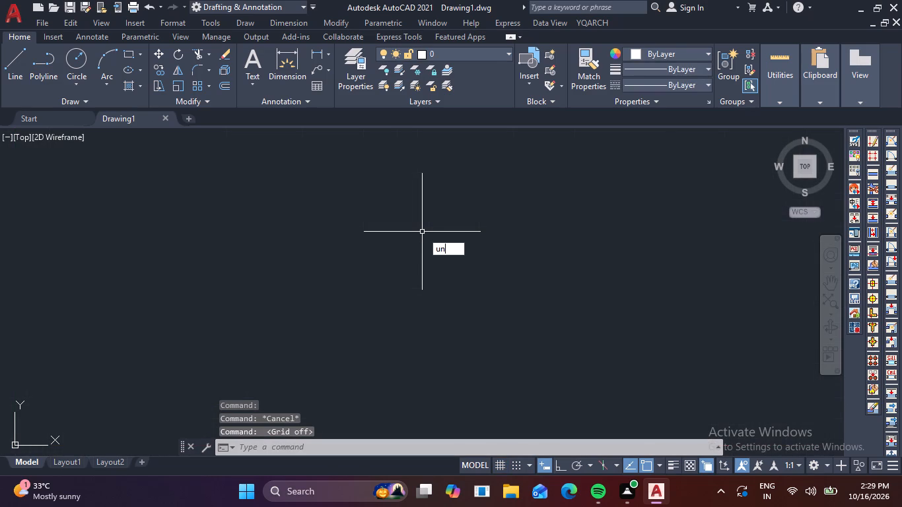
{"action": "key", "text": "space"}
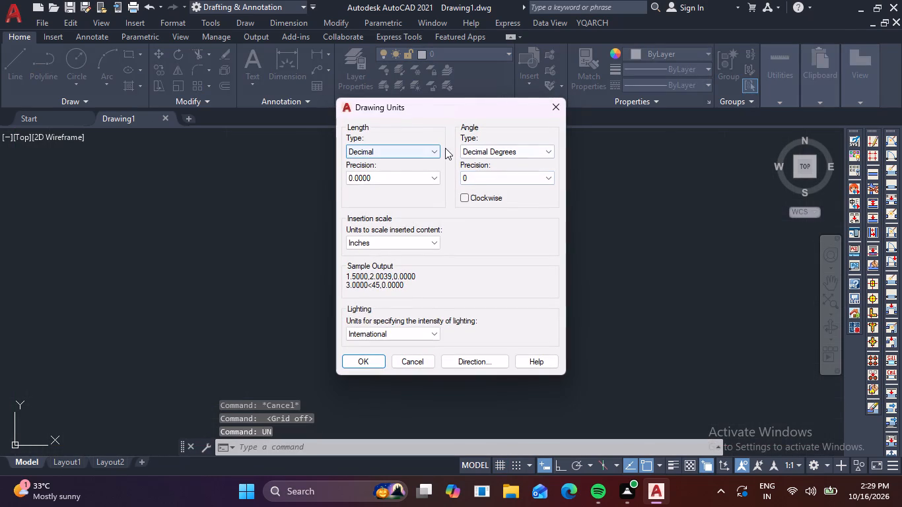
{"action": "left_click", "coordinate": [427, 152]}
{"action": "left_click", "coordinate": [419, 182]}
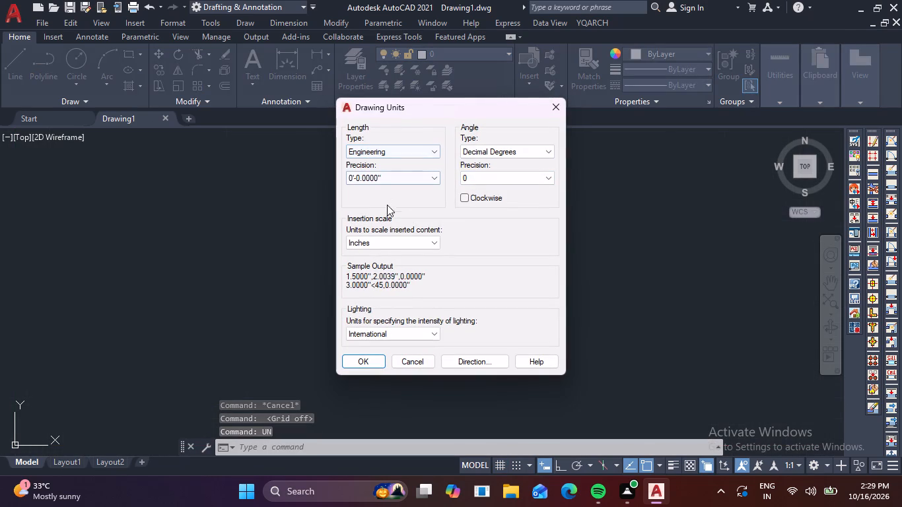
{"action": "left_click", "coordinate": [434, 180]}
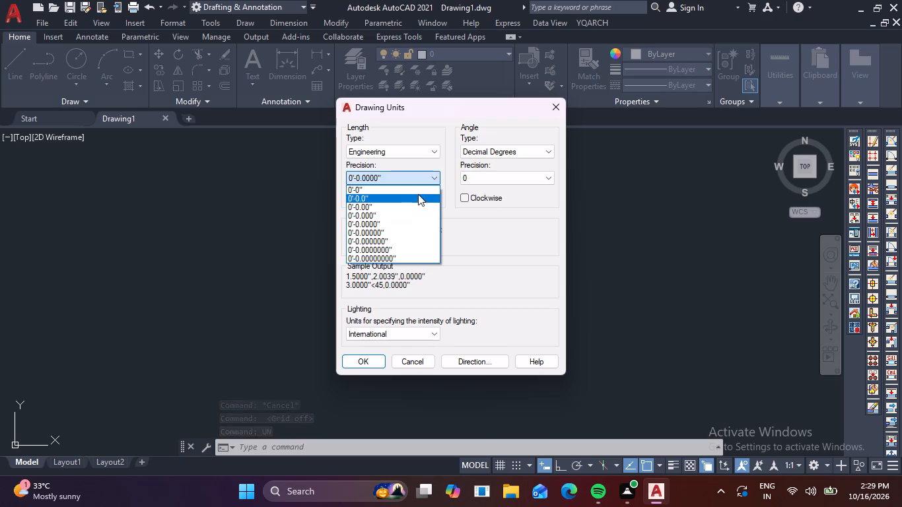
{"action": "left_click", "coordinate": [419, 188]}
{"action": "left_click", "coordinate": [374, 360]}
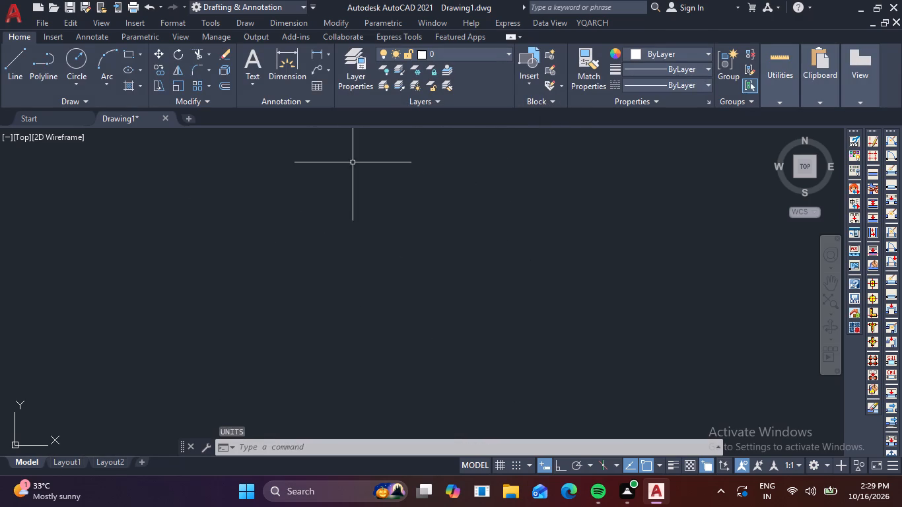
Hide the UCS icon in the drawing area.
{"action": "left_click", "coordinate": [187, 40]}
{"action": "left_click", "coordinate": [12, 65]}
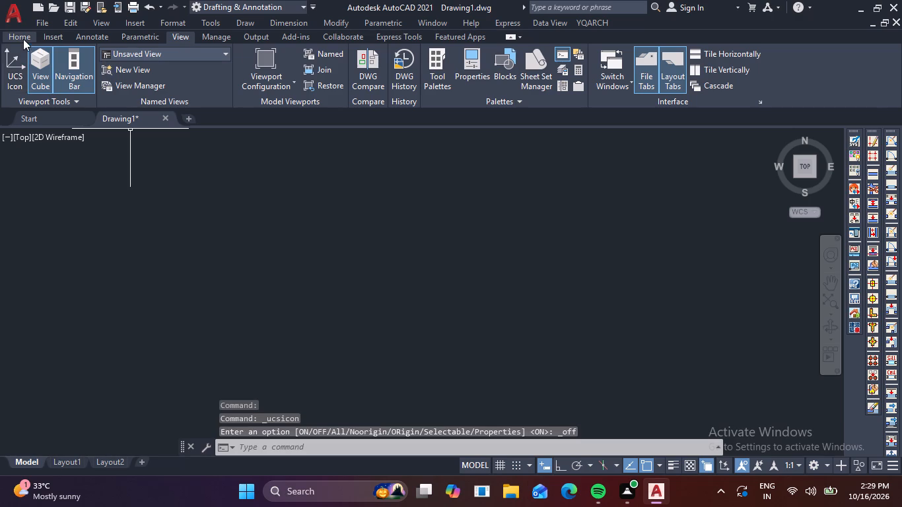
{"action": "left_click", "coordinate": [22, 39]}
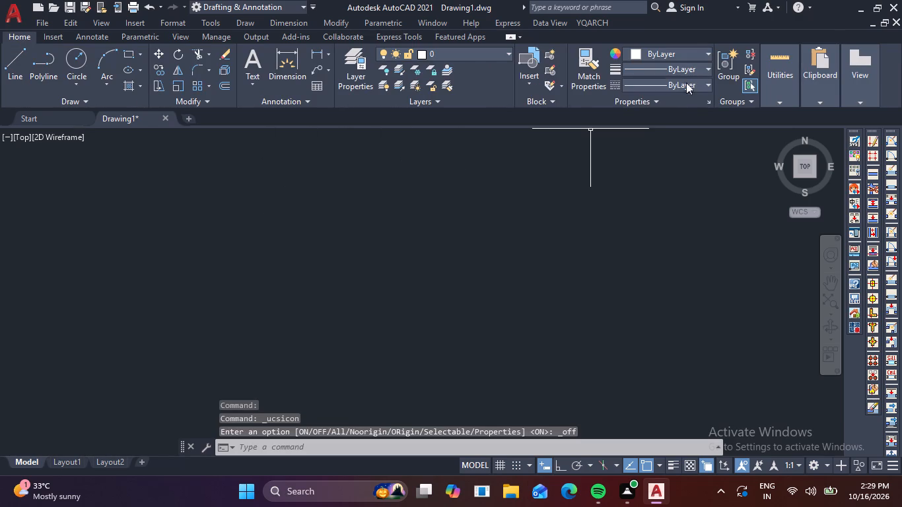
Set the current object color to red 237,31,36.
{"action": "left_click", "coordinate": [702, 51]}
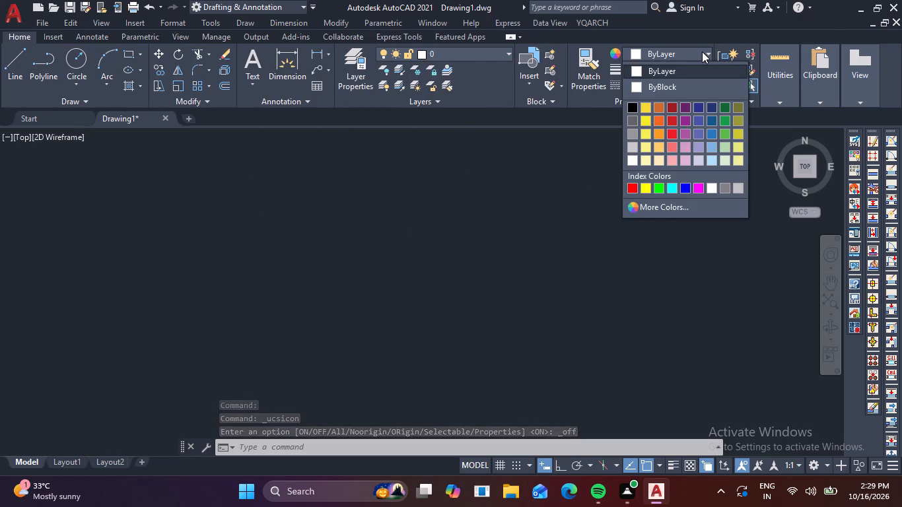
{"action": "left_click", "coordinate": [674, 137]}
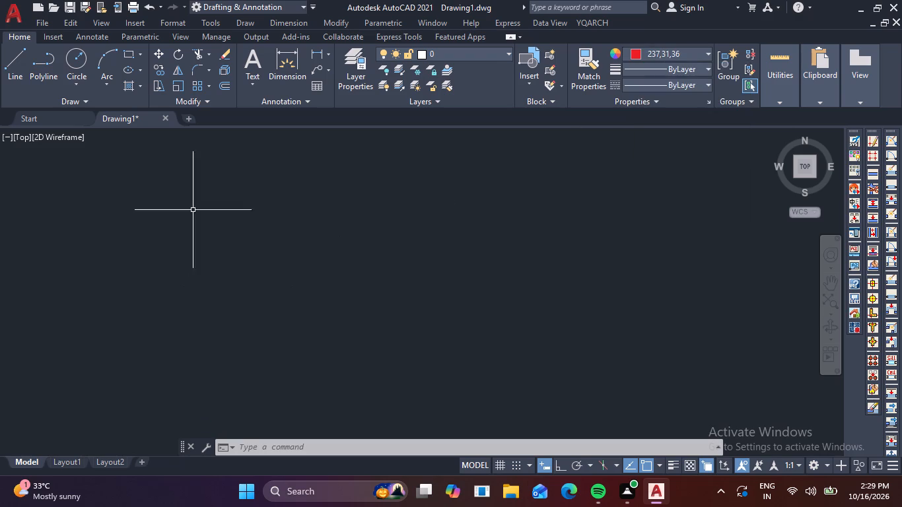
{"action": "left_click", "coordinate": [172, 169]}
{"action": "left_click", "coordinate": [618, 195]}
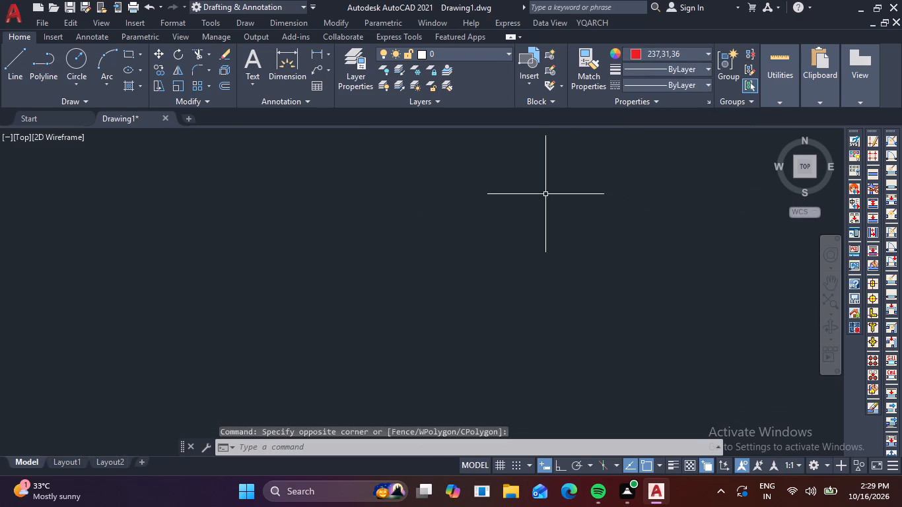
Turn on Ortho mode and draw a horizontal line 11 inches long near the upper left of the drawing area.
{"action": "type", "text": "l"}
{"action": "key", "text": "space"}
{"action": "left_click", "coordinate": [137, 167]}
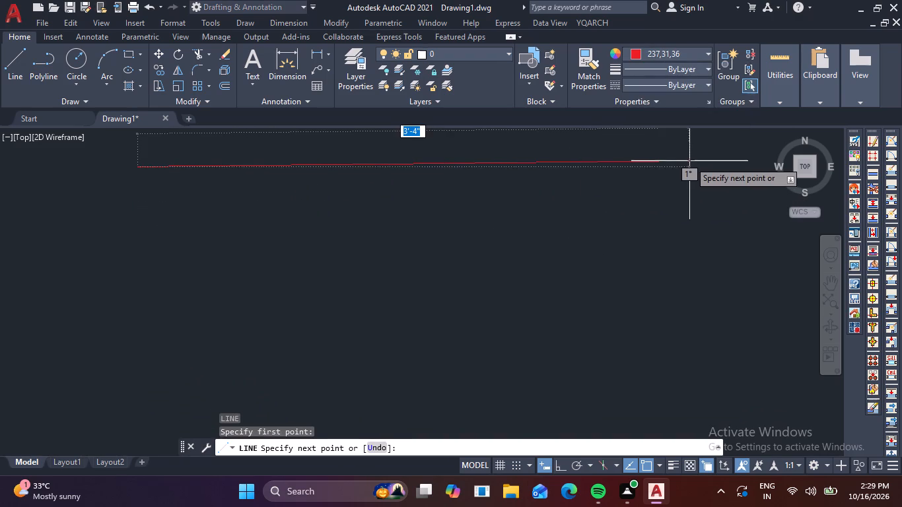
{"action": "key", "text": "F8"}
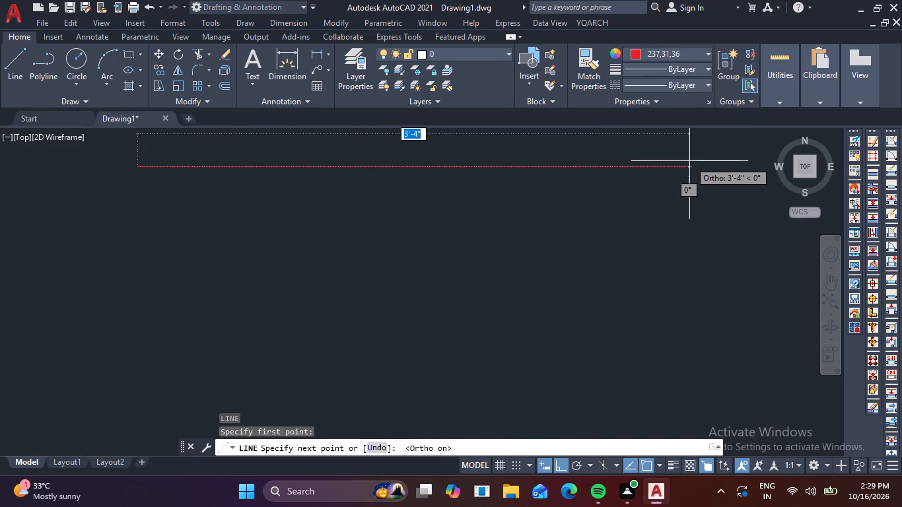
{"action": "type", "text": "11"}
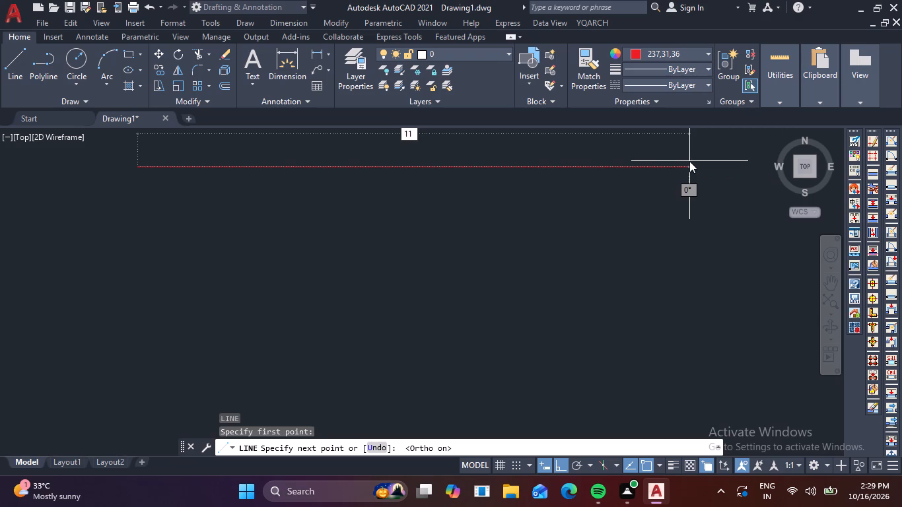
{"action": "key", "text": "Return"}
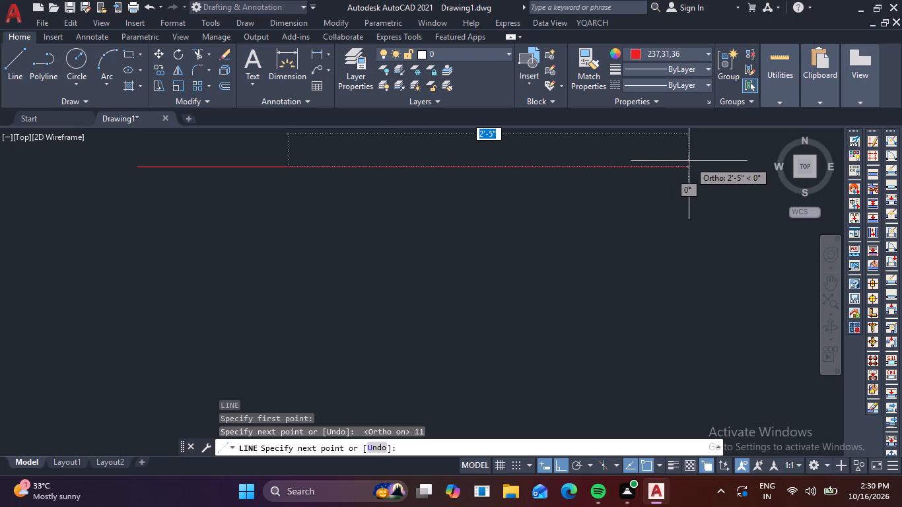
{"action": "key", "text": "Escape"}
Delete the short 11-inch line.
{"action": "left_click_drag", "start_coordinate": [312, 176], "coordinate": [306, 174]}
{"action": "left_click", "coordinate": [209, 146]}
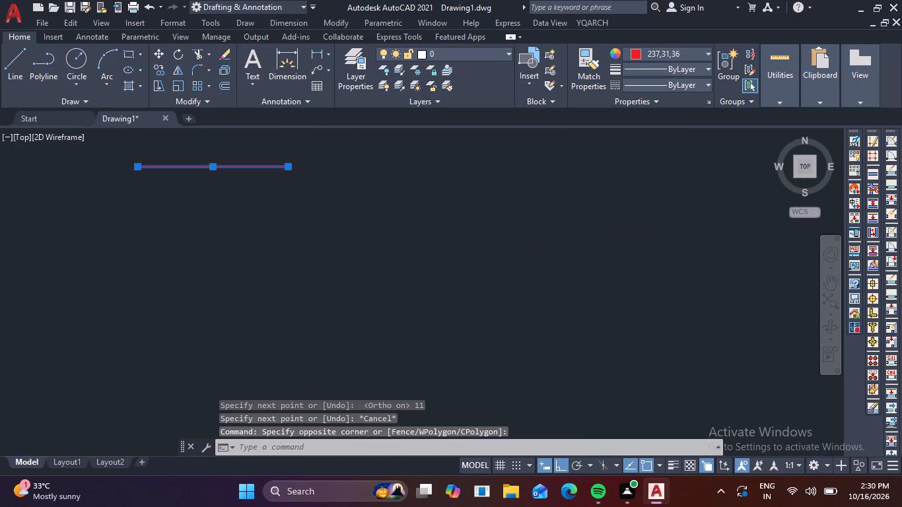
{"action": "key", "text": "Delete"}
Draw a horizontal line 10'7" long running to the right as the room's upper wall line.
{"action": "type", "text": "l"}
{"action": "key", "text": "space"}
{"action": "left_click", "coordinate": [123, 151]}
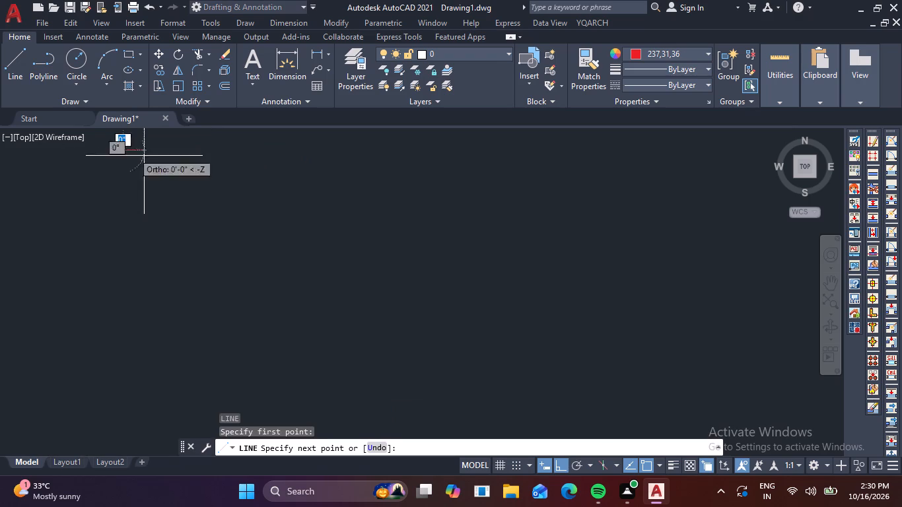
{"action": "type", "text": "10'"}
{"action": "type", "text": "7"}
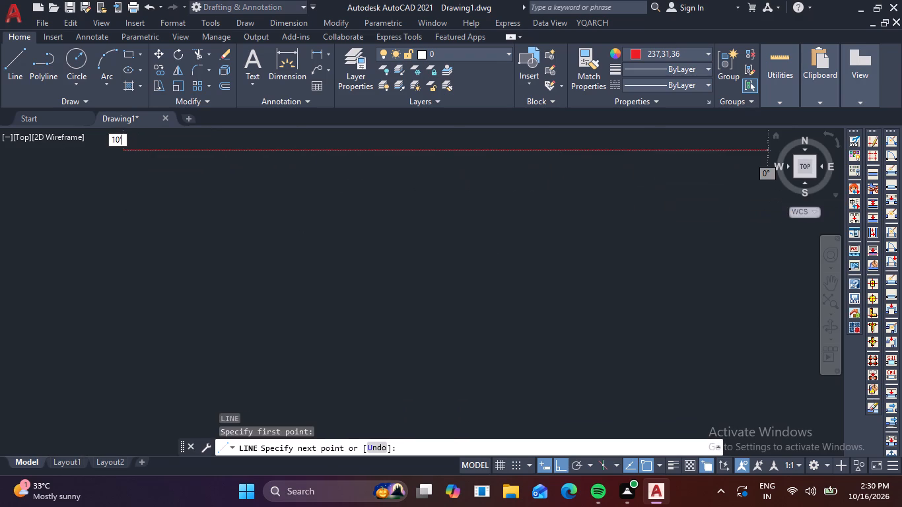
{"action": "key", "text": "space"}
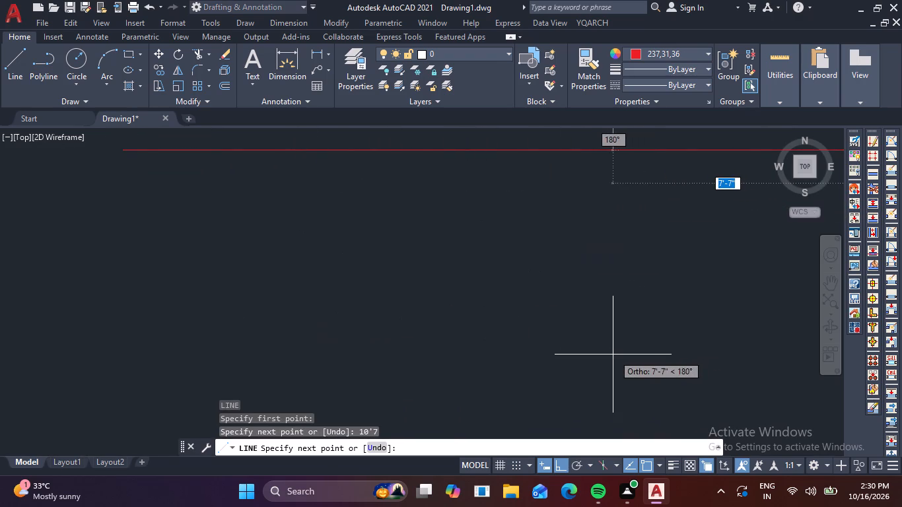
{"action": "key", "text": "Escape"}
Draw a vertical line 11'7" long downward from the left end of the horizontal line.
{"action": "scroll", "coordinate": [613, 355], "scroll_direction": "down", "scroll_amount": 4}
{"action": "middle_click_drag", "start_coordinate": [616, 333], "coordinate": [407, 287]}
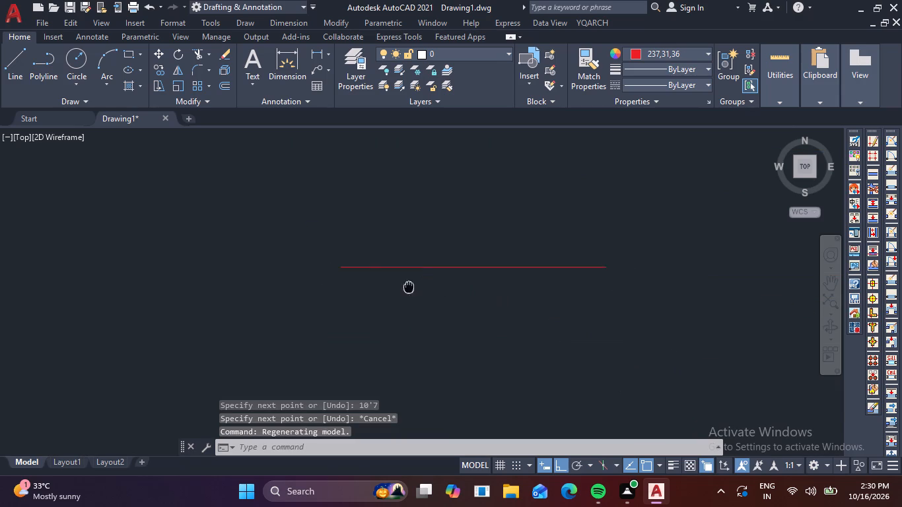
{"action": "middle_click_drag", "start_coordinate": [407, 287], "coordinate": [401, 287]}
{"action": "middle_click_drag", "start_coordinate": [508, 313], "coordinate": [498, 276]}
{"action": "key", "text": "l"}
{"action": "key", "text": "space"}
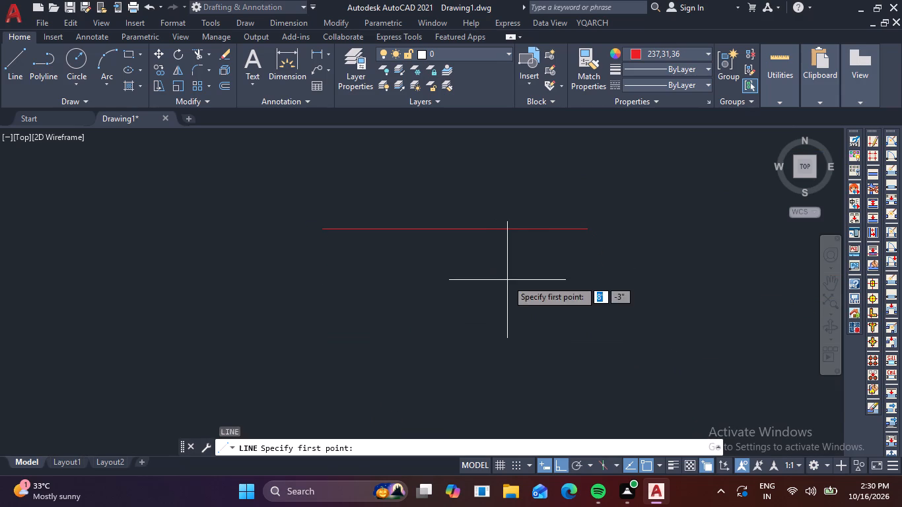
{"action": "left_click", "coordinate": [321, 227]}
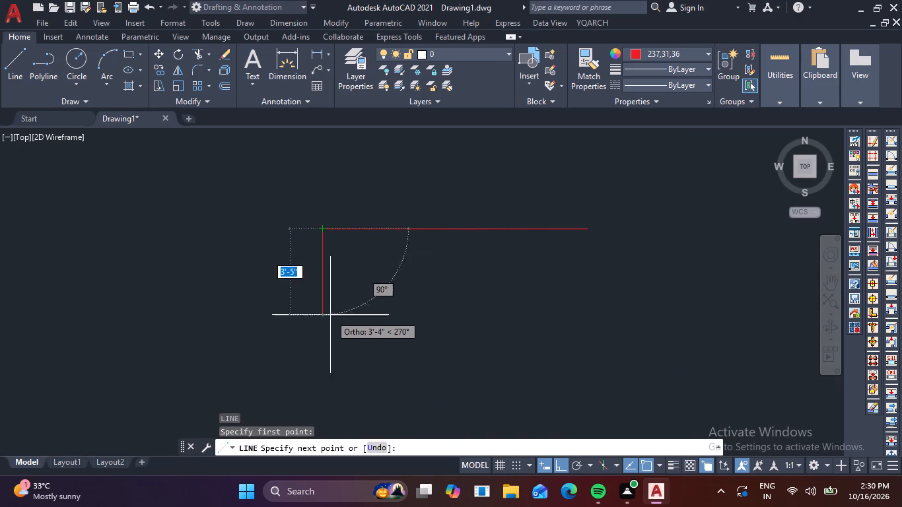
{"action": "type", "text": "11"}
{"action": "type", "text": "'7"}
{"action": "key", "text": "space"}
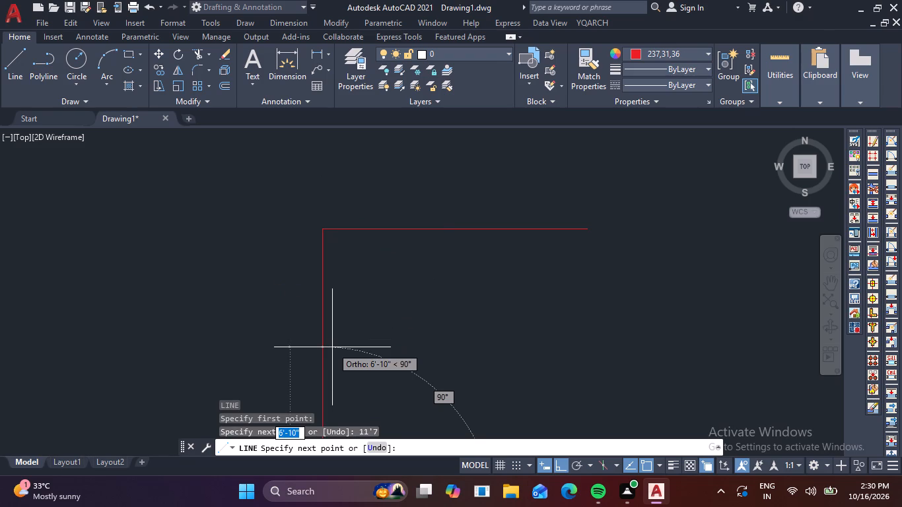
{"action": "scroll", "coordinate": [614, 379], "scroll_direction": "down", "scroll_amount": 1}
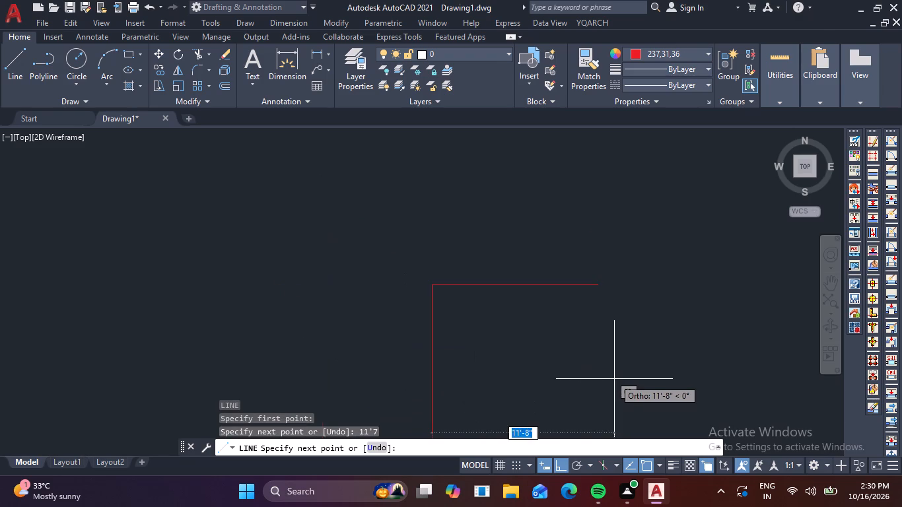
{"action": "middle_click_drag", "start_coordinate": [549, 366], "coordinate": [549, 292]}
{"action": "scroll", "coordinate": [549, 366], "scroll_direction": "down", "scroll_amount": 1}
{"action": "key", "text": "Escape"}
Offset the horizontal line upward and the vertical line to the left by 9" to form the outer wall faces.
{"action": "key", "text": "o"}
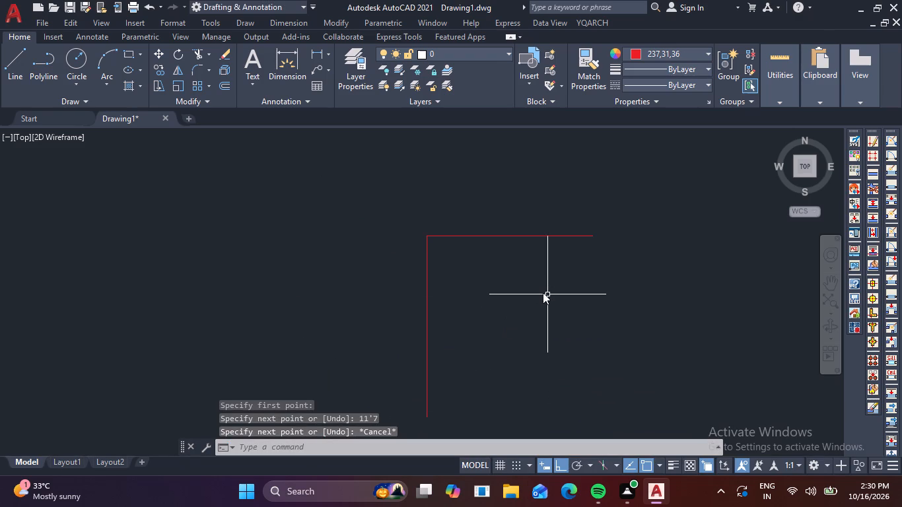
{"action": "key", "text": "space"}
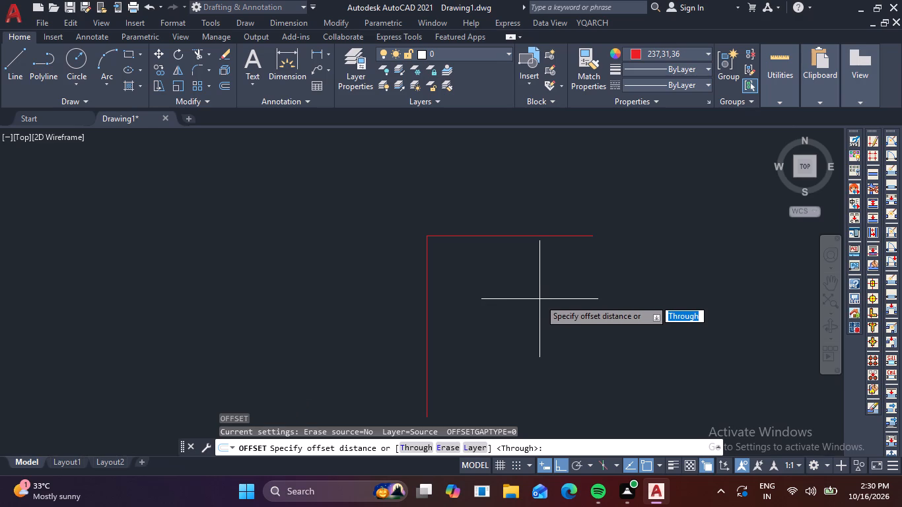
{"action": "type", "text": "9\""}
{"action": "key", "text": "Return"}
{"action": "left_click", "coordinate": [524, 236]}
{"action": "left_click", "coordinate": [531, 209]}
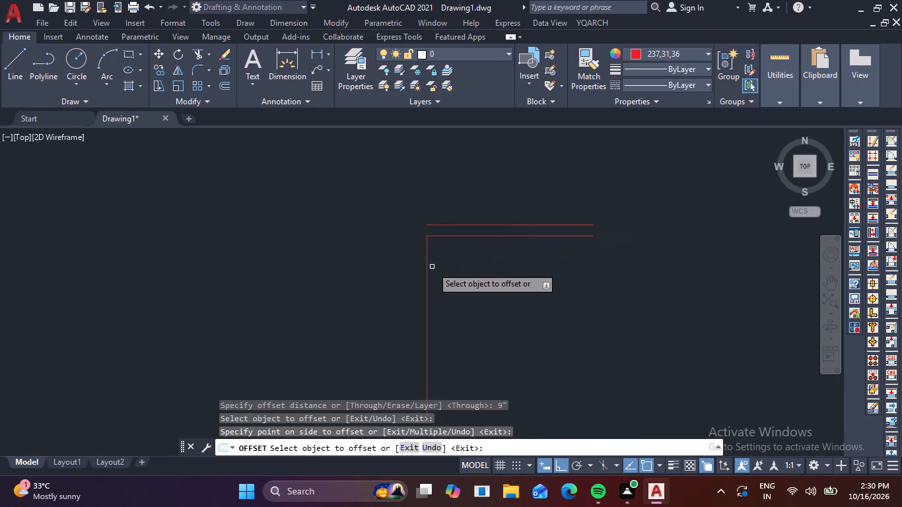
{"action": "left_click", "coordinate": [425, 276]}
{"action": "left_click", "coordinate": [356, 292]}
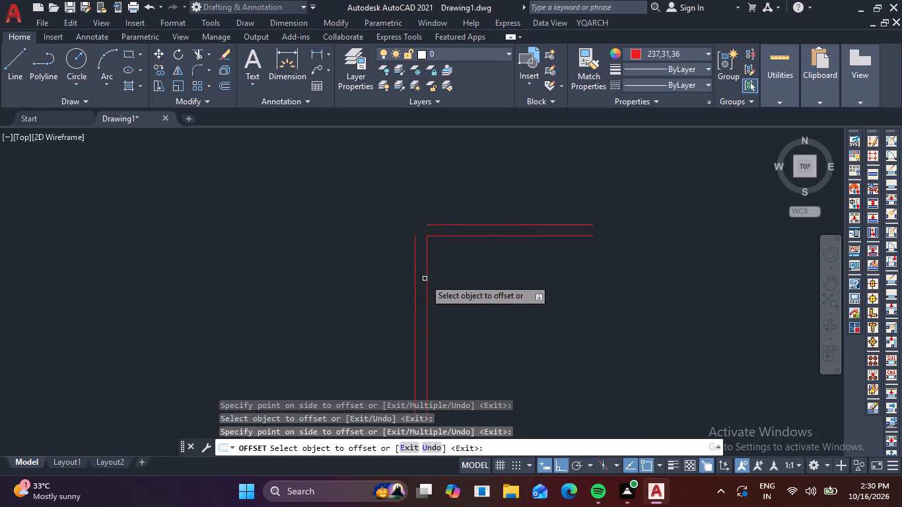
{"action": "key", "text": "Escape"}
Fillet the two outer wall lines so they meet in a sharp corner at the upper left.
{"action": "type", "text": "f"}
{"action": "key", "text": "space"}
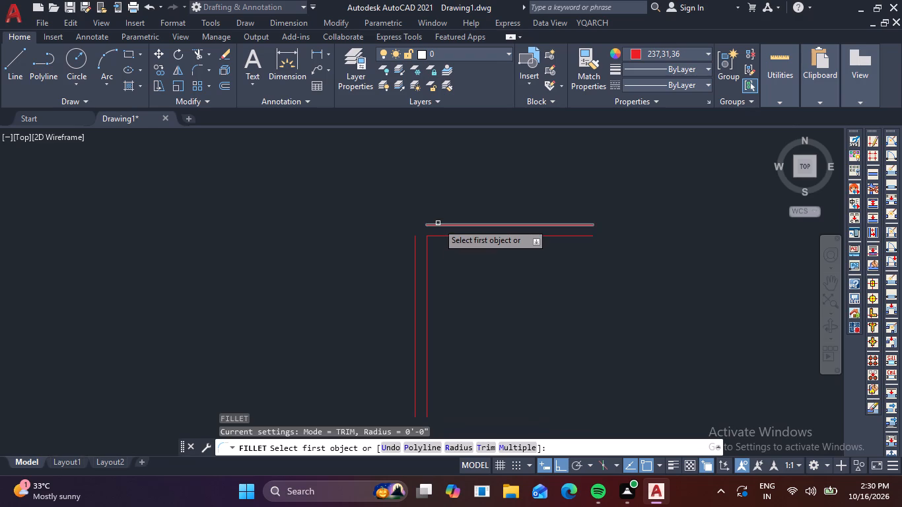
{"action": "left_click", "coordinate": [438, 223]}
{"action": "left_click", "coordinate": [413, 248]}
{"action": "key", "text": "Escape"}
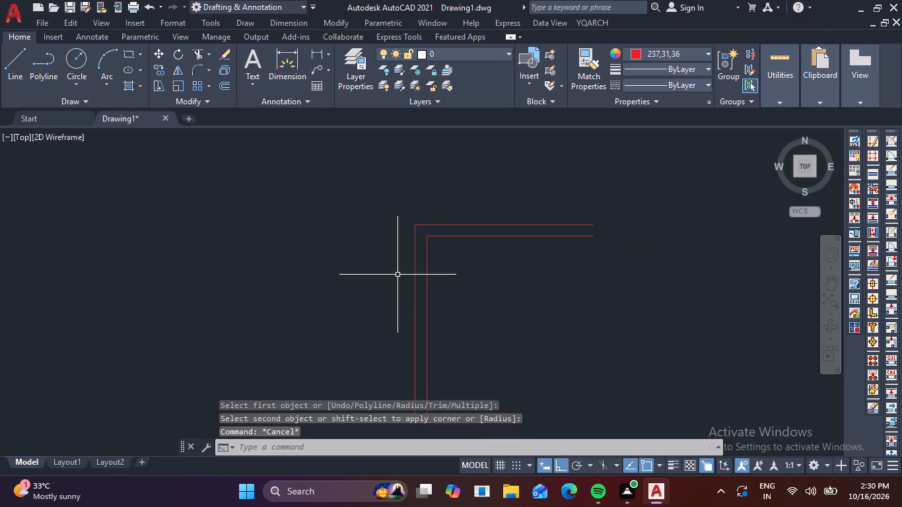
{"action": "key", "text": "Escape"}
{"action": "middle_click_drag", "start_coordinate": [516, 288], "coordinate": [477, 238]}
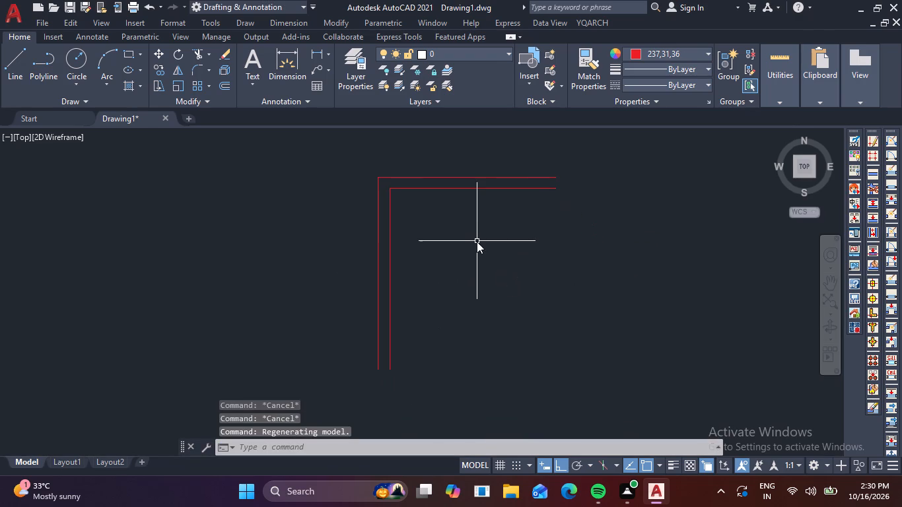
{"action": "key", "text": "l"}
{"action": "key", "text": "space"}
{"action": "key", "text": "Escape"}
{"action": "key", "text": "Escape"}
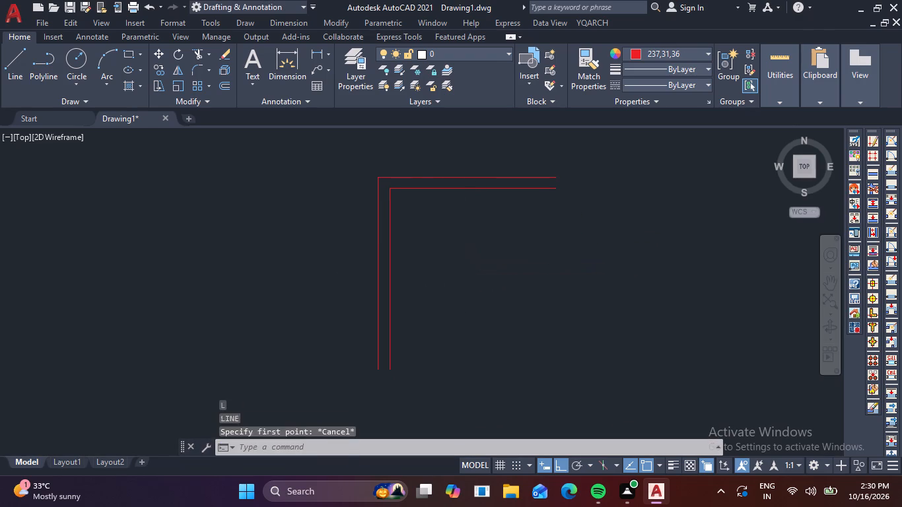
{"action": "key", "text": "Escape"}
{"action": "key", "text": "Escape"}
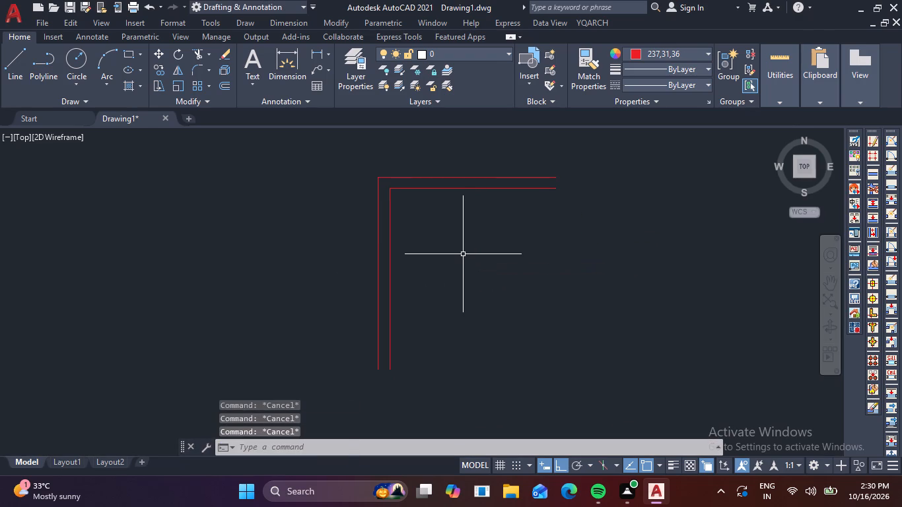
Offset the left wall's inner line 10'7" to the right, and offset that copy another 6" to form the first partition wall.
{"action": "type", "text": "o"}
{"action": "key", "text": "space"}
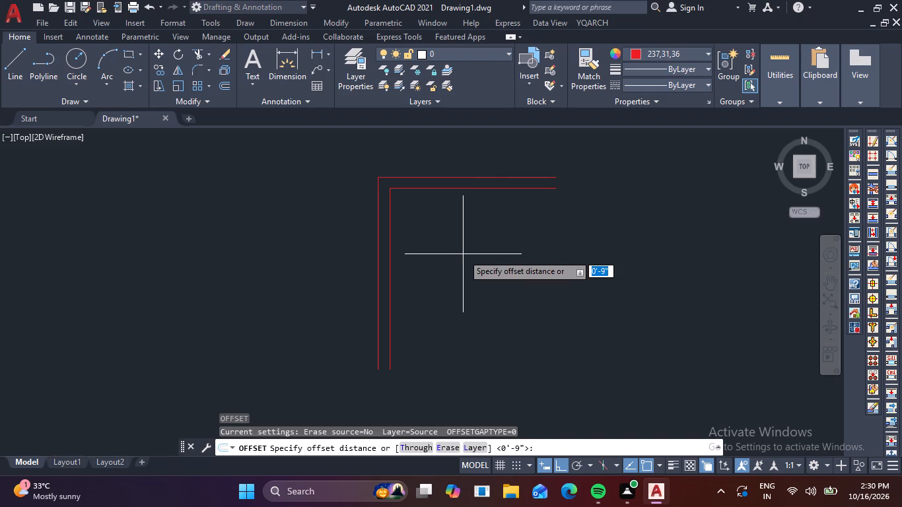
{"action": "type", "text": "10"}
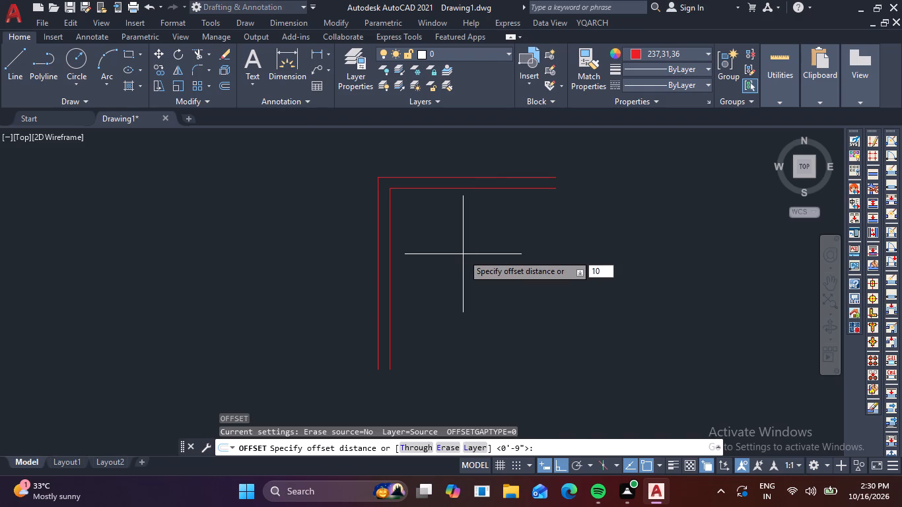
{"action": "key", "text": "apostrophe"}
{"action": "type", "text": "7"}
{"action": "key", "text": "space"}
{"action": "left_click", "coordinate": [391, 256]}
{"action": "left_click", "coordinate": [541, 250]}
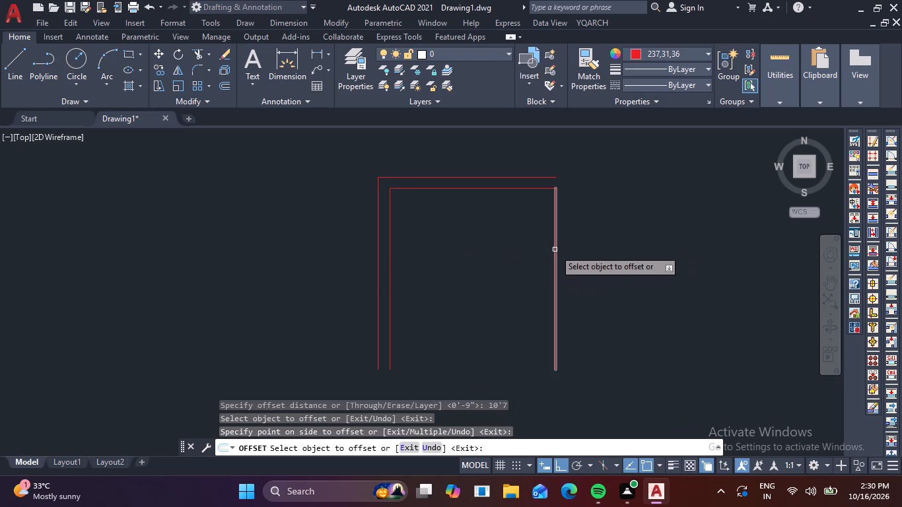
{"action": "left_click", "coordinate": [555, 250]}
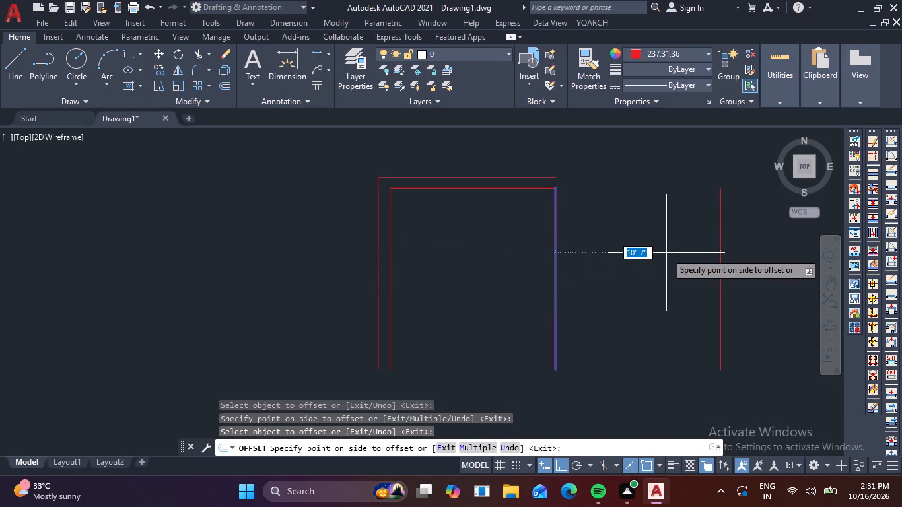
{"action": "type", "text": "6"}
{"action": "key", "text": "space"}
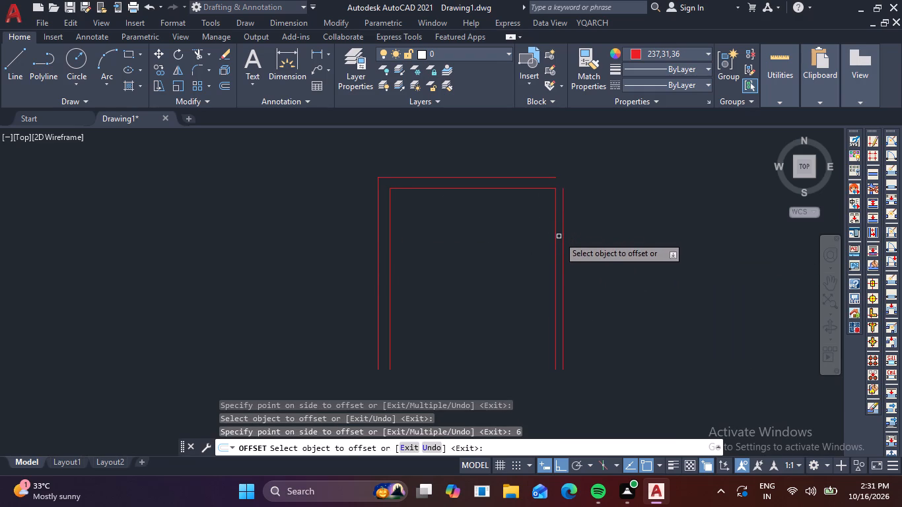
Offset the first partition's right face 9' to the right, and that copy another 6" to form the second partition wall.
{"action": "left_click", "coordinate": [565, 238]}
{"action": "middle_click_drag", "start_coordinate": [690, 244], "coordinate": [536, 239]}
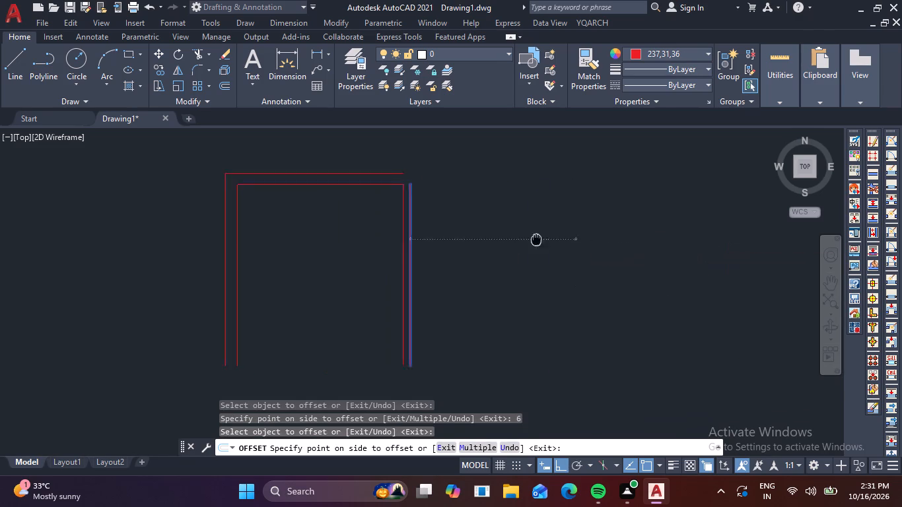
{"action": "middle_click_drag", "start_coordinate": [536, 239], "coordinate": [504, 234]}
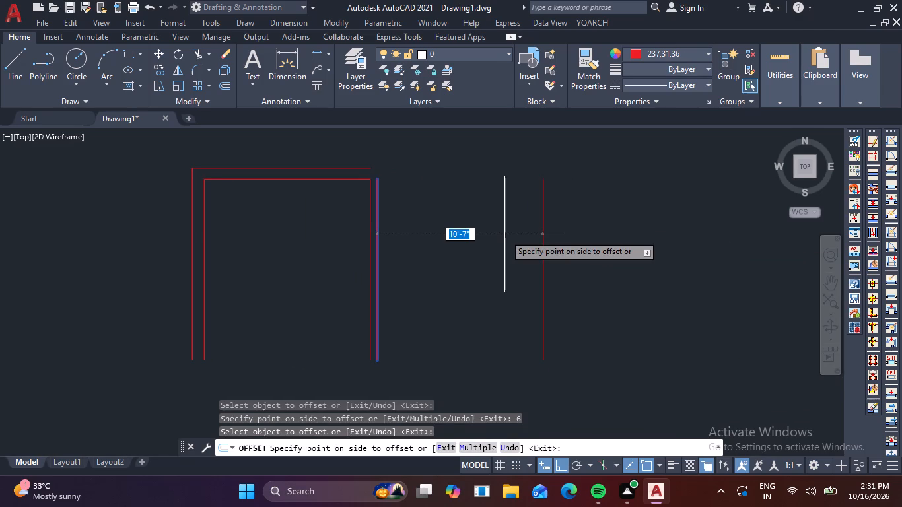
{"action": "type", "text": "9'"}
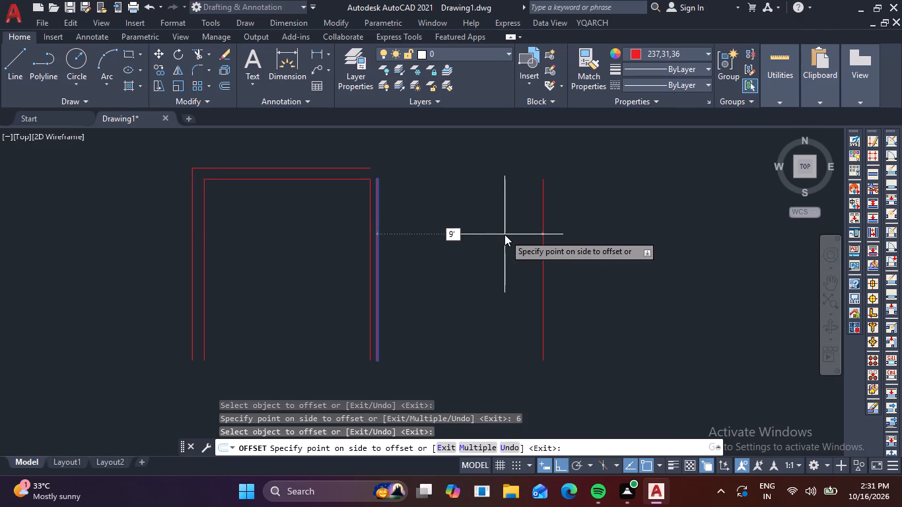
{"action": "key", "text": "space"}
{"action": "left_click", "coordinate": [518, 242]}
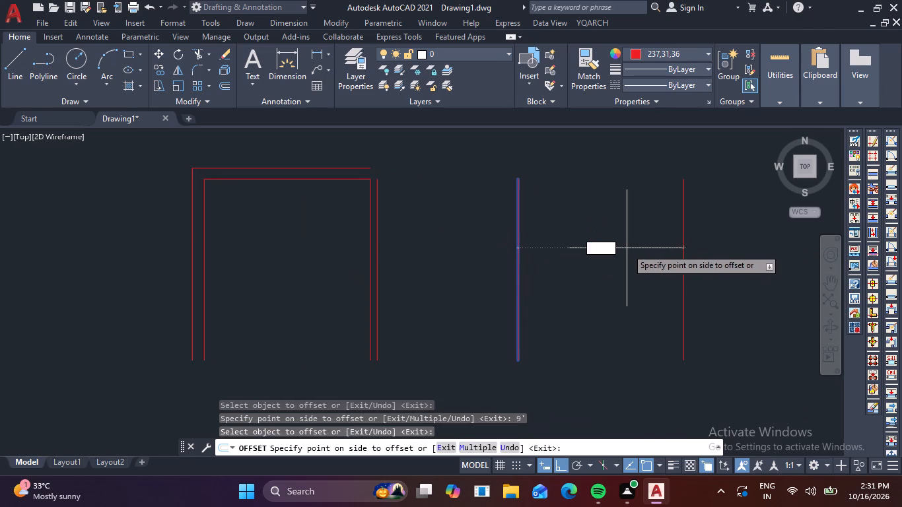
{"action": "type", "text": "6"}
{"action": "key", "text": "space"}
Offset the second partition's right face 11'7" to the right, and that copy another 9" to form the right outer wall.
{"action": "middle_click_drag", "start_coordinate": [630, 250], "coordinate": [586, 258]}
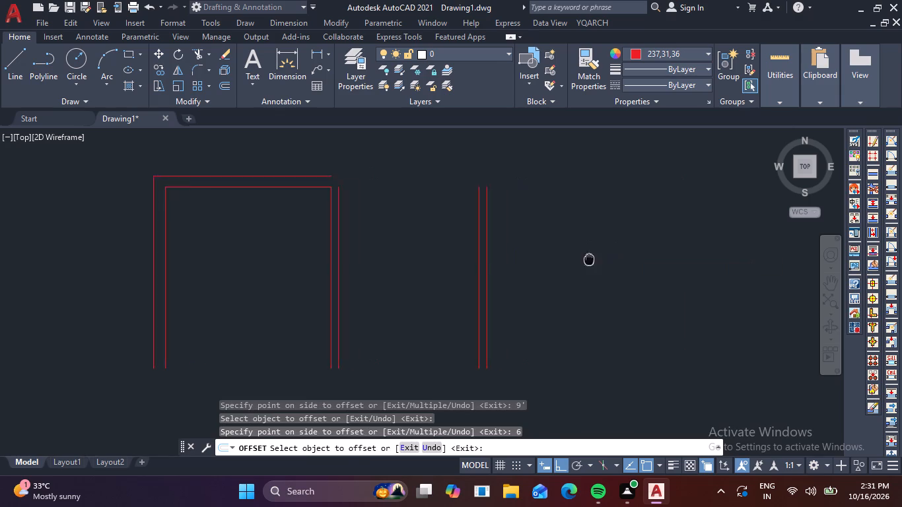
{"action": "middle_click_drag", "start_coordinate": [586, 258], "coordinate": [553, 260]}
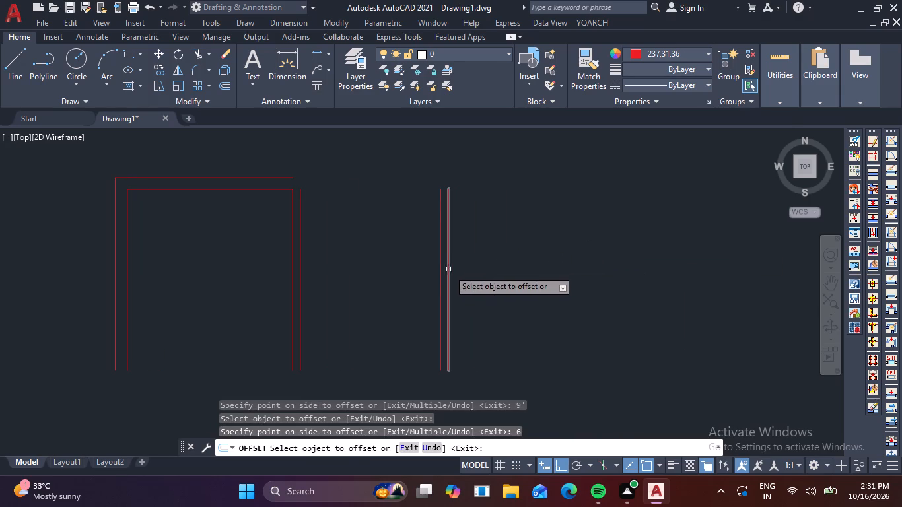
{"action": "left_click", "coordinate": [447, 271]}
{"action": "type", "text": "11"}
{"action": "key", "text": "apostrophe"}
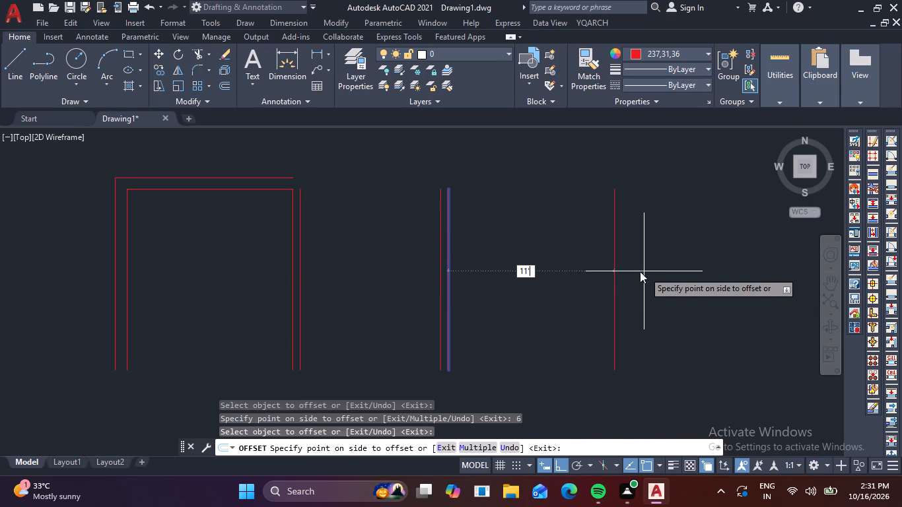
{"action": "type", "text": "7"}
{"action": "key", "text": "space"}
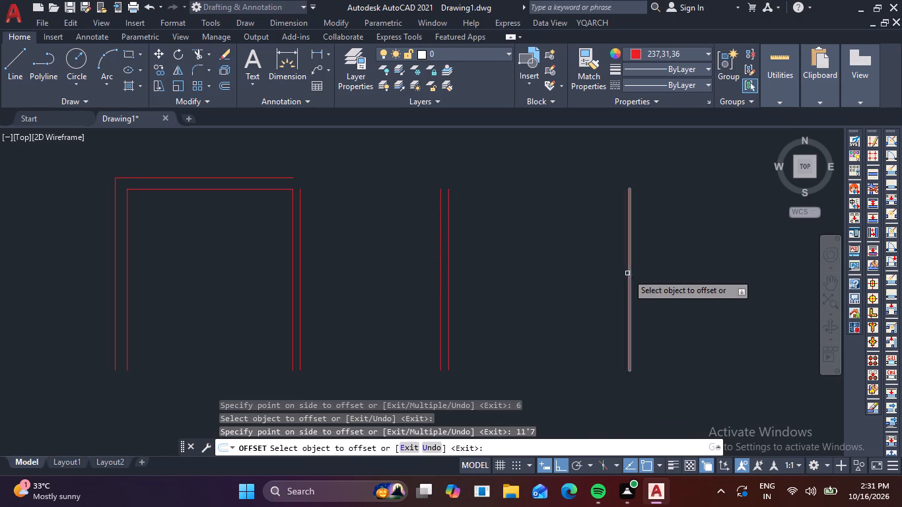
{"action": "left_click", "coordinate": [631, 272]}
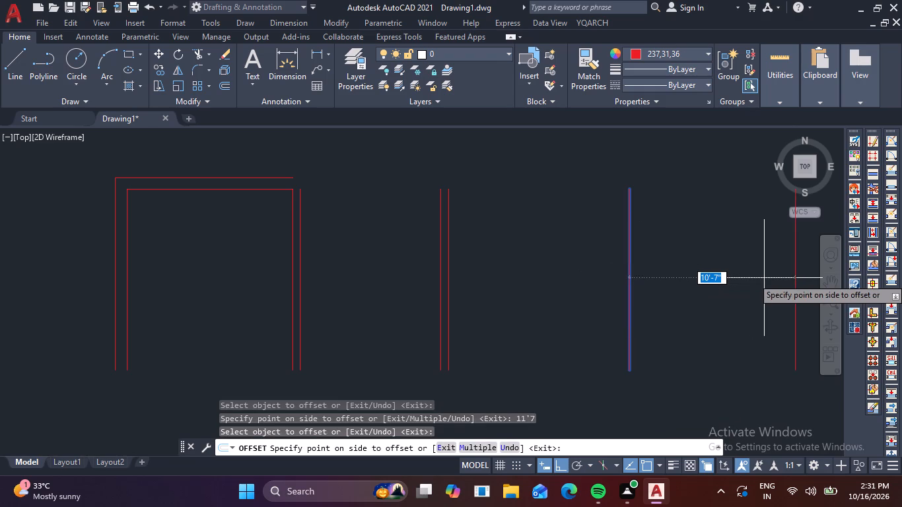
{"action": "type", "text": "9"}
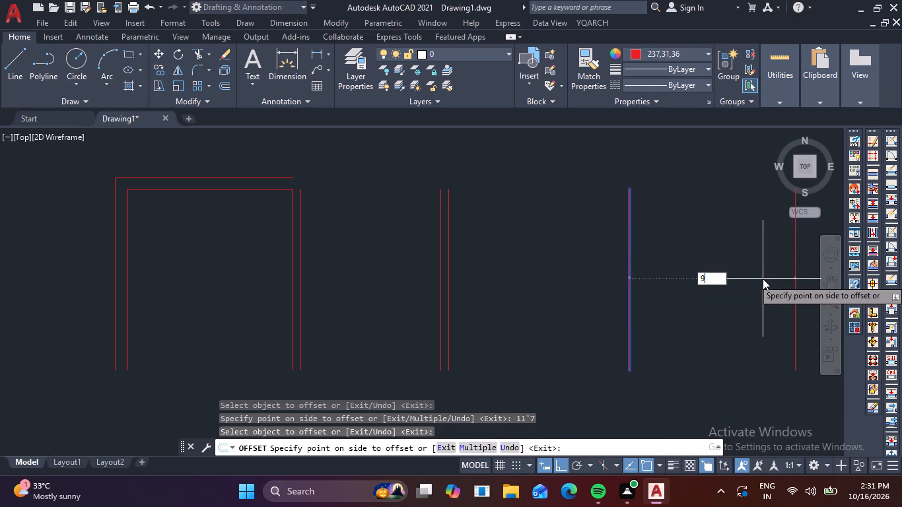
{"action": "key", "text": "space"}
{"action": "key", "text": "Escape"}
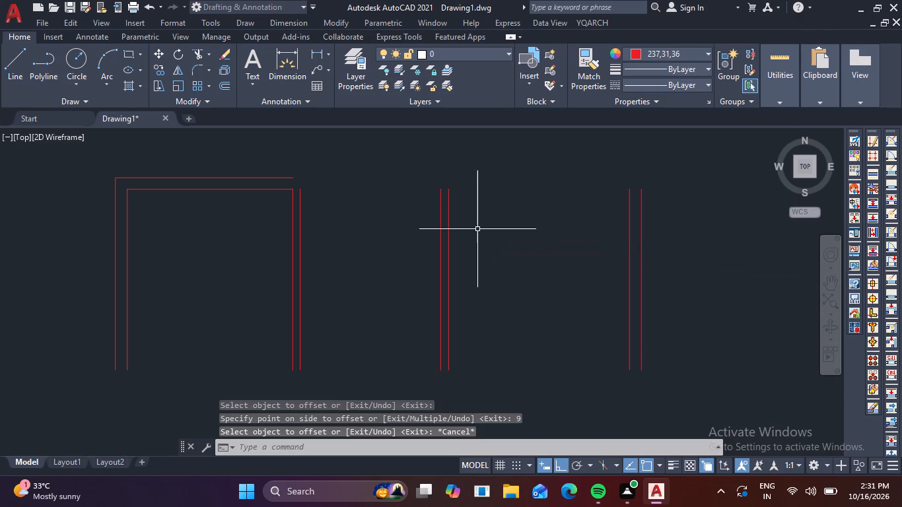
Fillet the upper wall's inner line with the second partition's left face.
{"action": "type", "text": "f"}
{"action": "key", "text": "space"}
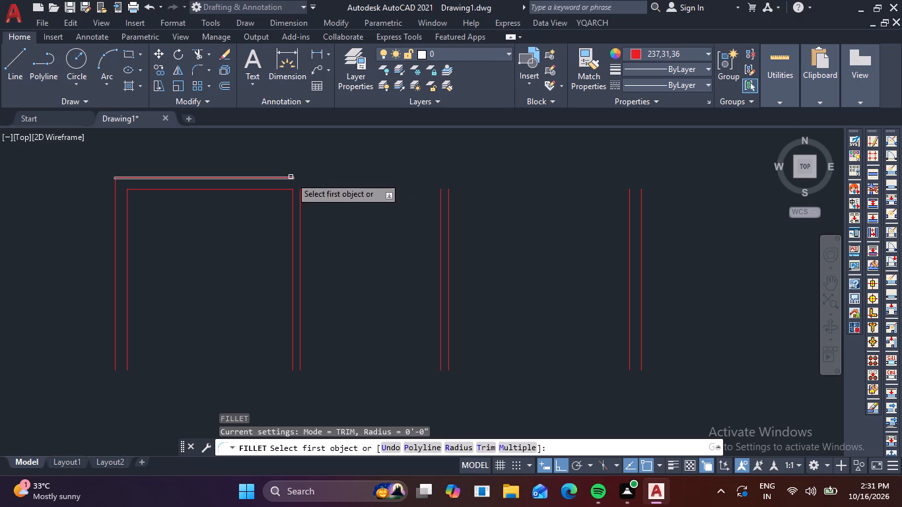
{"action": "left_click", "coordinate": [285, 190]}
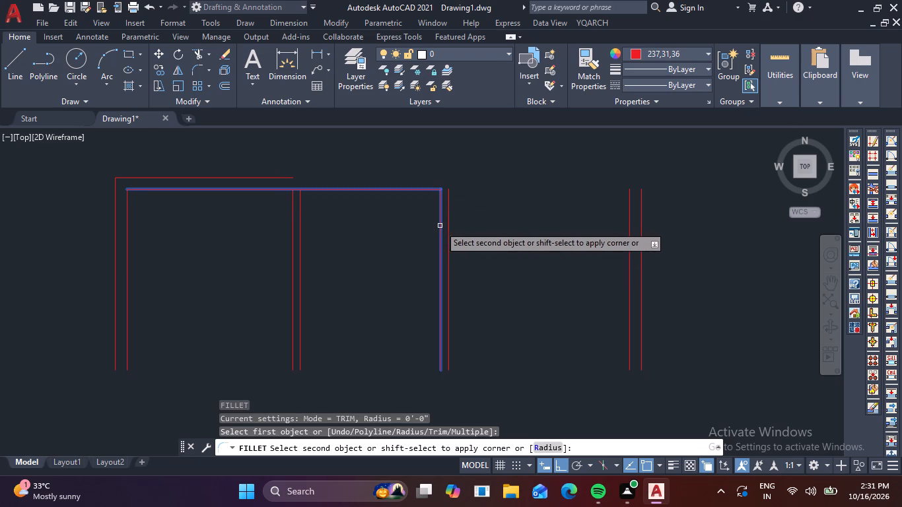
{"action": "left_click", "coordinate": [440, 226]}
Fillet the upper wall's inner and outer lines with the matching faces of the right outer wall into sharp corners.
{"action": "key", "text": "space"}
{"action": "left_click", "coordinate": [274, 189]}
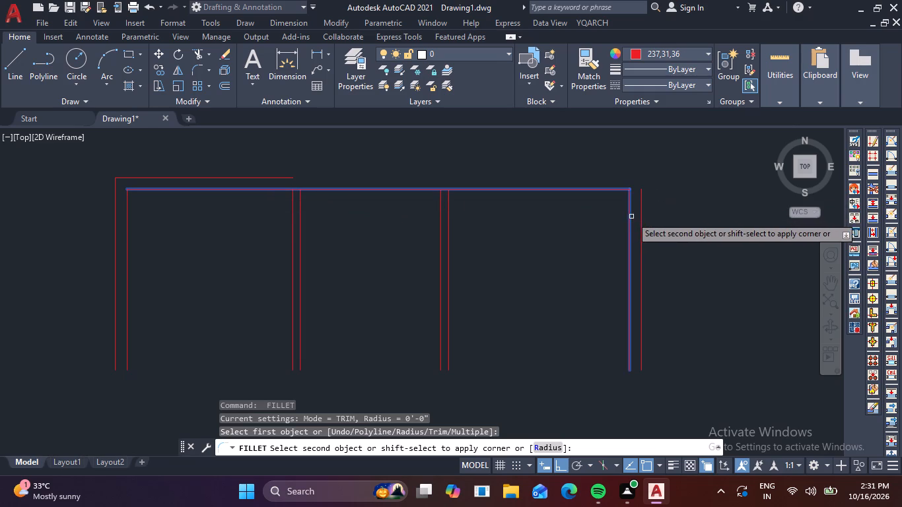
{"action": "left_click", "coordinate": [631, 217]}
{"action": "key", "text": "space"}
{"action": "left_click", "coordinate": [291, 178]}
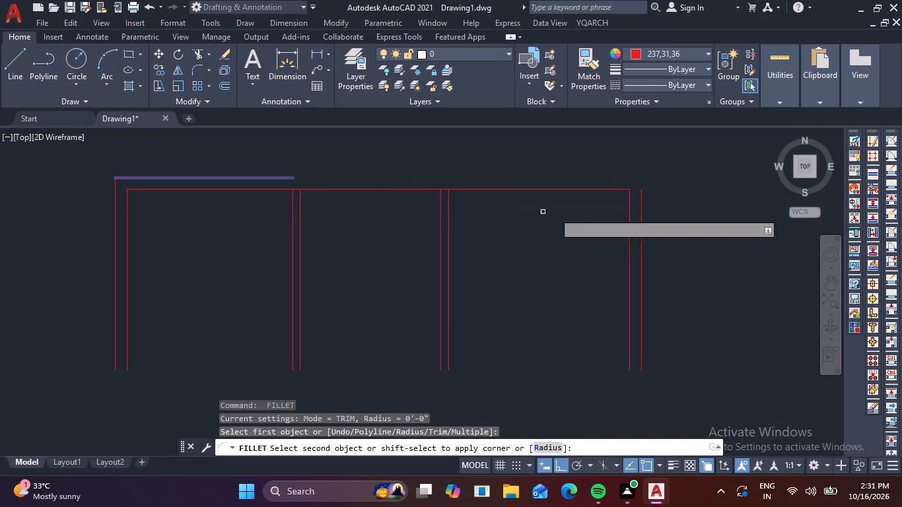
{"action": "left_click", "coordinate": [641, 219]}
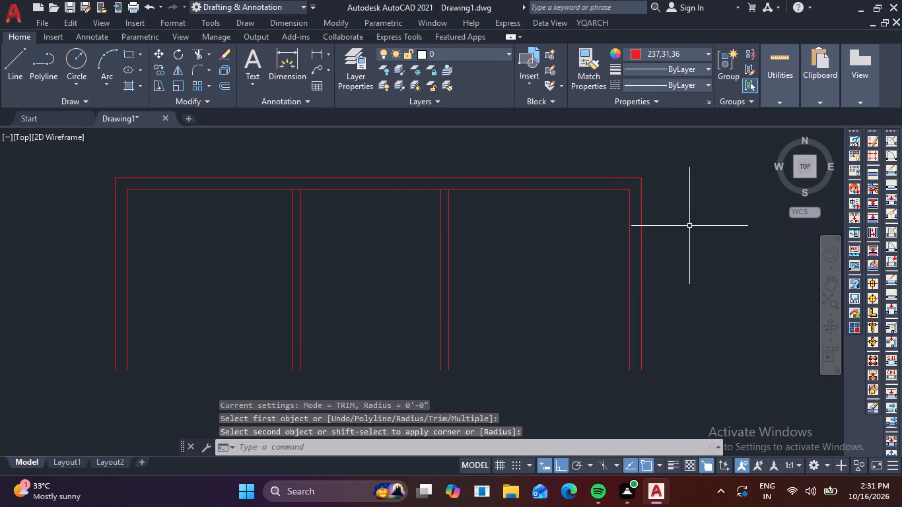
{"action": "key", "text": "Escape"}
{"action": "key", "text": "Escape"}
{"action": "key", "text": "Escape"}
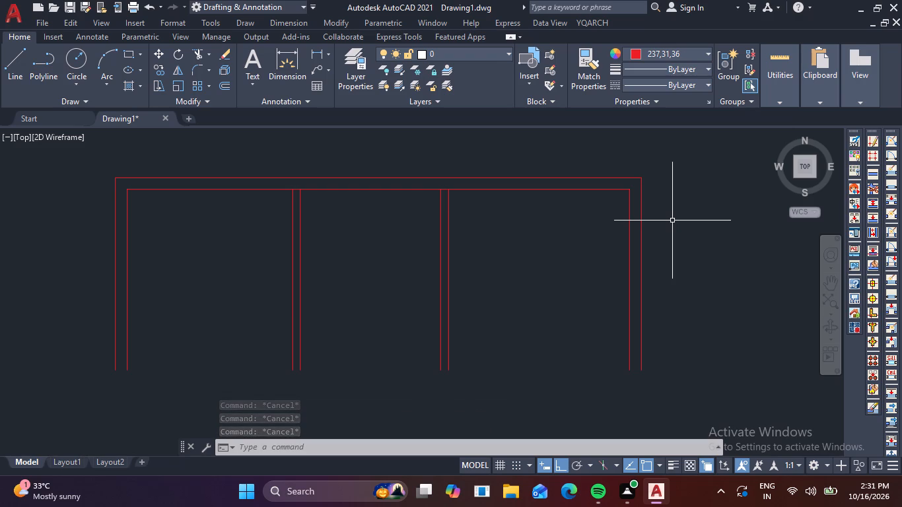
{"action": "key", "text": "Escape"}
Offset the upper wall's inner line 11'7" downward, and offset that copy another 6" to form the lower wall.
{"action": "key", "text": "o"}
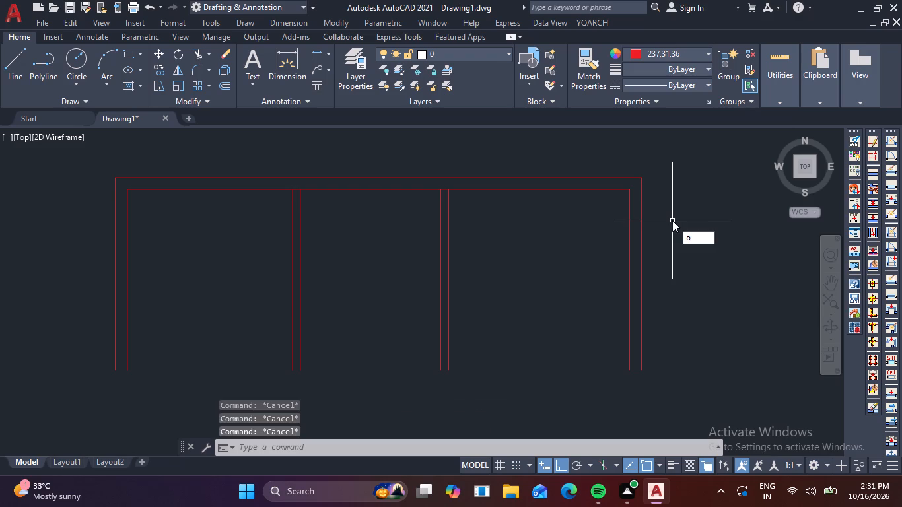
{"action": "key", "text": "Return"}
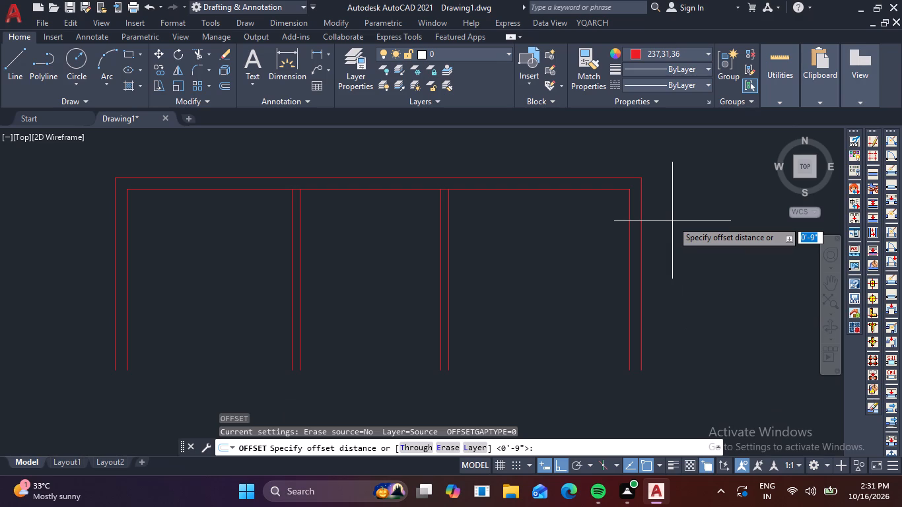
{"action": "type", "text": "11"}
{"action": "key", "text": "apostrophe"}
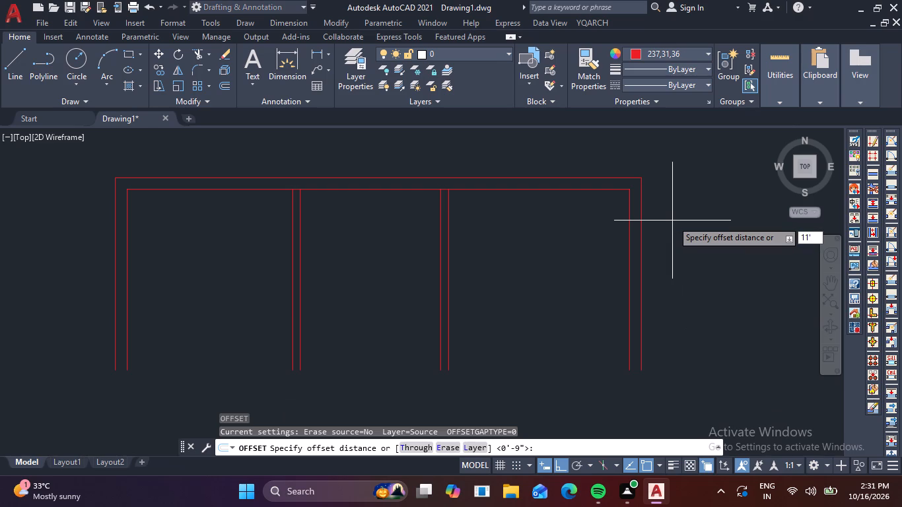
{"action": "key", "text": "7"}
{"action": "key", "text": "space"}
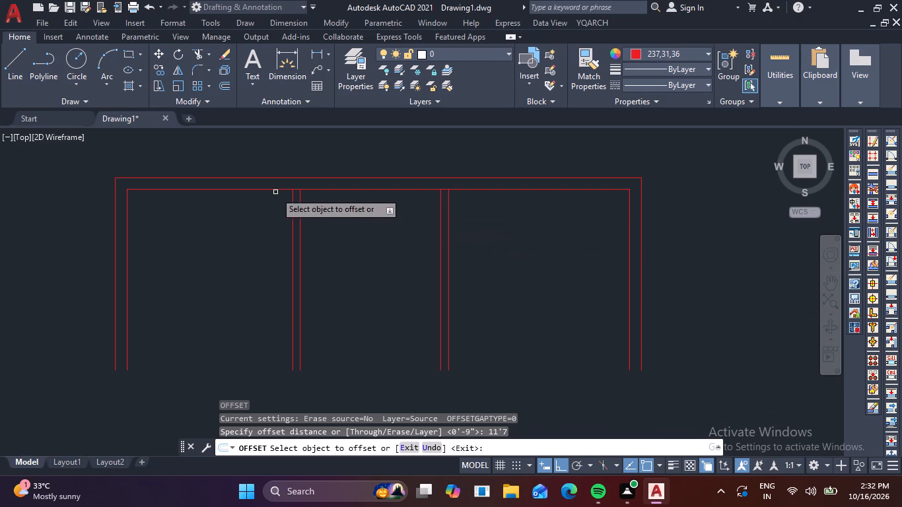
{"action": "left_click", "coordinate": [267, 188]}
{"action": "left_click", "coordinate": [215, 283]}
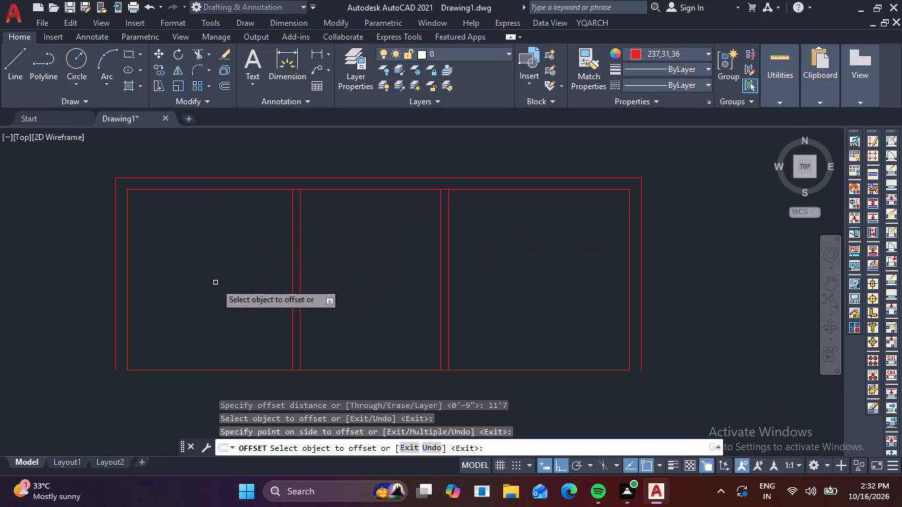
{"action": "left_click", "coordinate": [275, 370]}
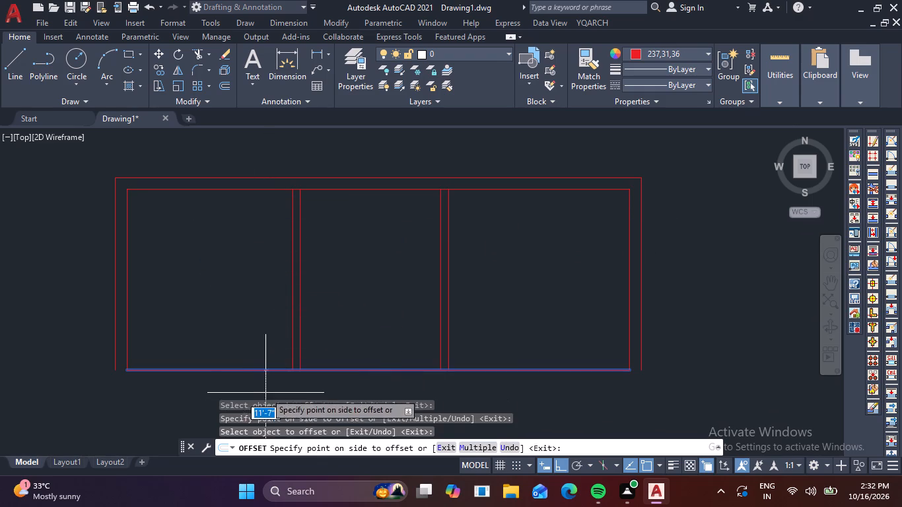
{"action": "middle_click_drag", "start_coordinate": [268, 391], "coordinate": [284, 321]}
{"action": "type", "text": "6"}
{"action": "key", "text": "space"}
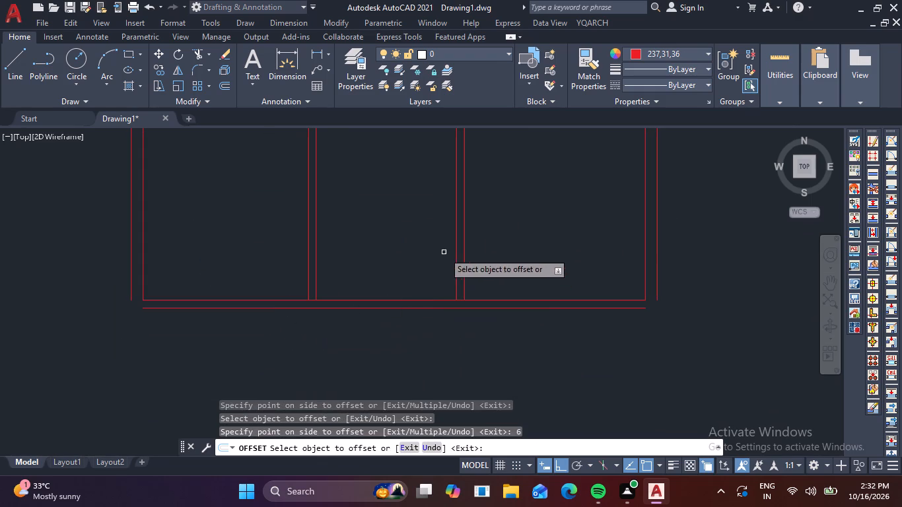
{"action": "middle_click_drag", "start_coordinate": [435, 260], "coordinate": [405, 300]}
{"action": "scroll", "coordinate": [427, 273], "scroll_direction": "down", "scroll_amount": 1}
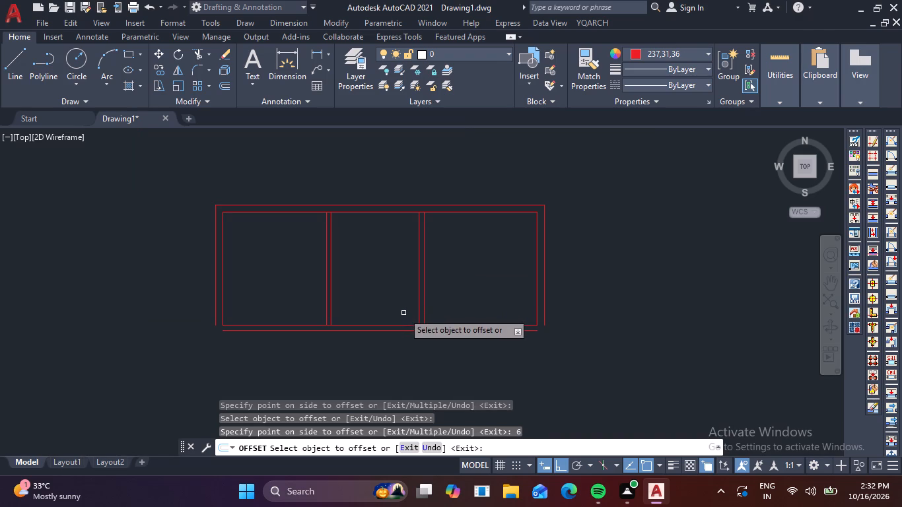
{"action": "key", "text": "Escape"}
{"action": "key", "text": "Escape"}
Fillet the lower wall's outer line with the outer faces of the left and right outer walls into sharp corners.
{"action": "key", "text": "f"}
{"action": "key", "text": "space"}
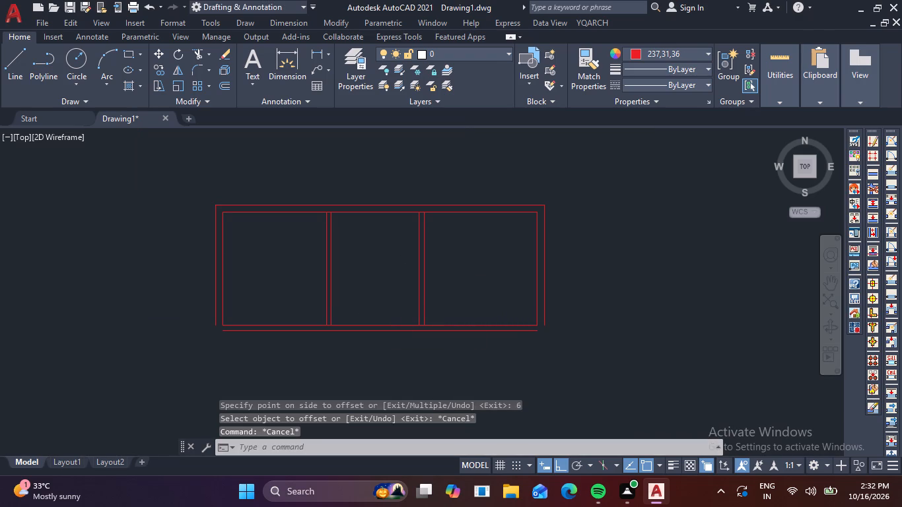
{"action": "scroll", "coordinate": [236, 333], "scroll_direction": "up", "scroll_amount": 3}
{"action": "left_click", "coordinate": [143, 300]}
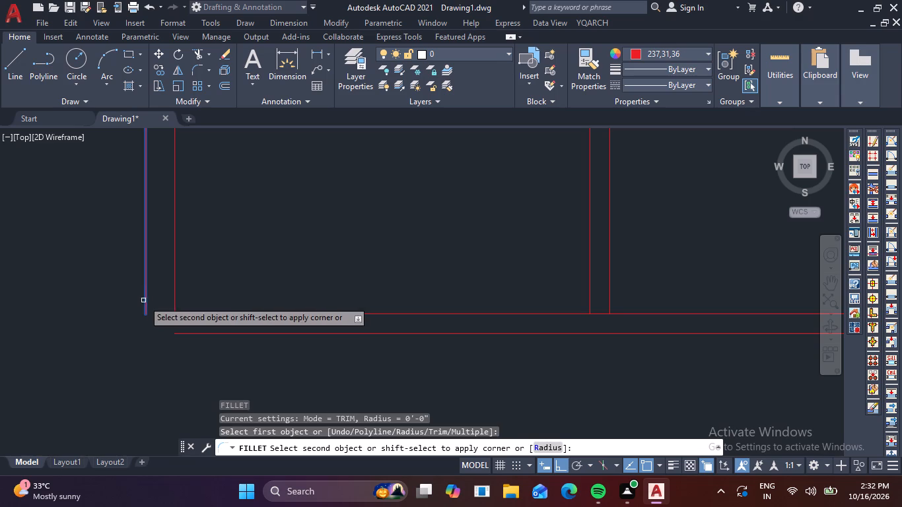
{"action": "left_click", "coordinate": [192, 335]}
{"action": "scroll", "coordinate": [284, 362], "scroll_direction": "down", "scroll_amount": 3}
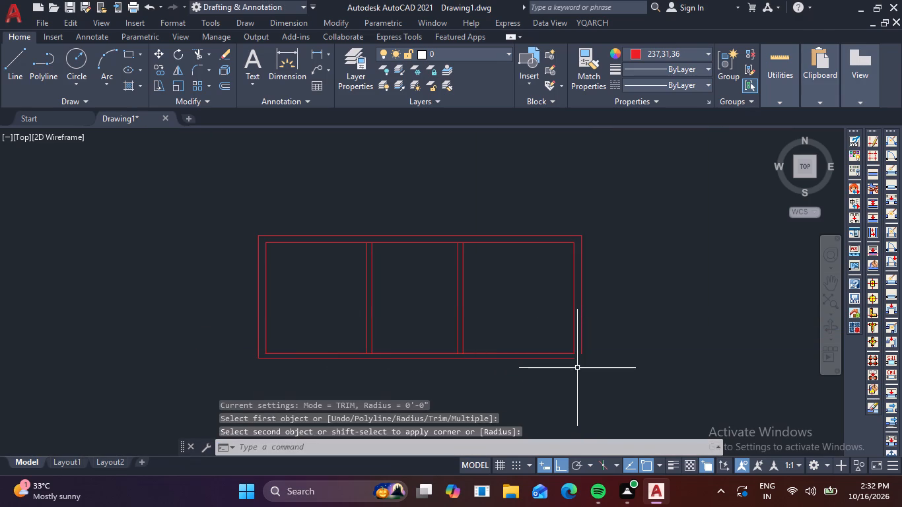
{"action": "scroll", "coordinate": [574, 360], "scroll_direction": "up", "scroll_amount": 5}
{"action": "key", "text": "space"}
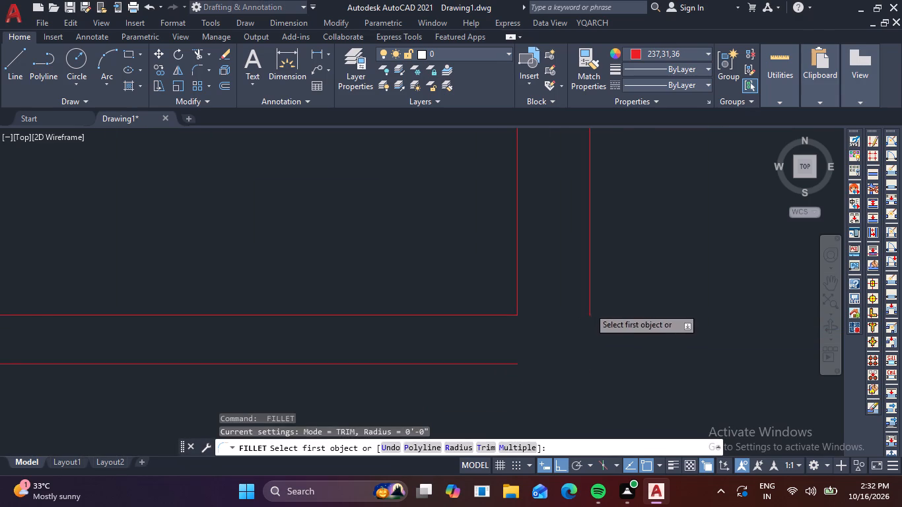
{"action": "left_click", "coordinate": [589, 308]}
{"action": "left_click", "coordinate": [506, 362]}
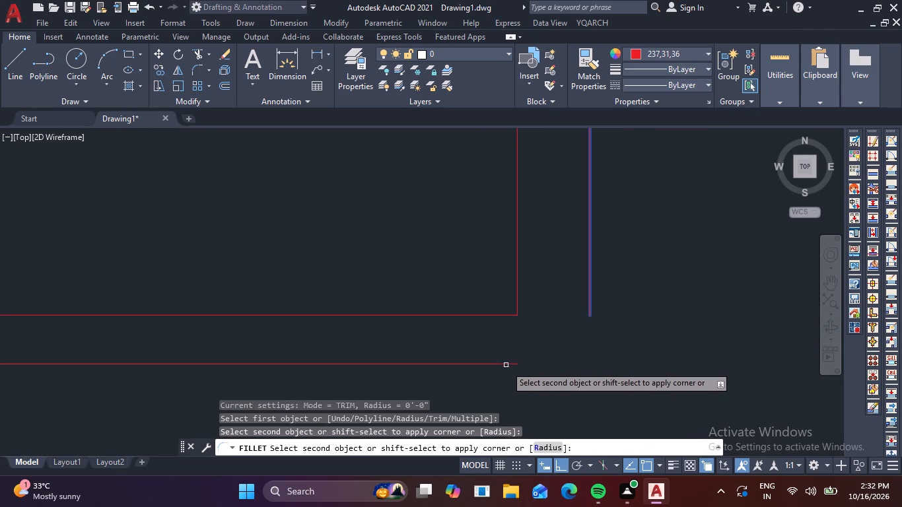
{"action": "left_click", "coordinate": [506, 364]}
{"action": "scroll", "coordinate": [508, 379], "scroll_direction": "down", "scroll_amount": 3}
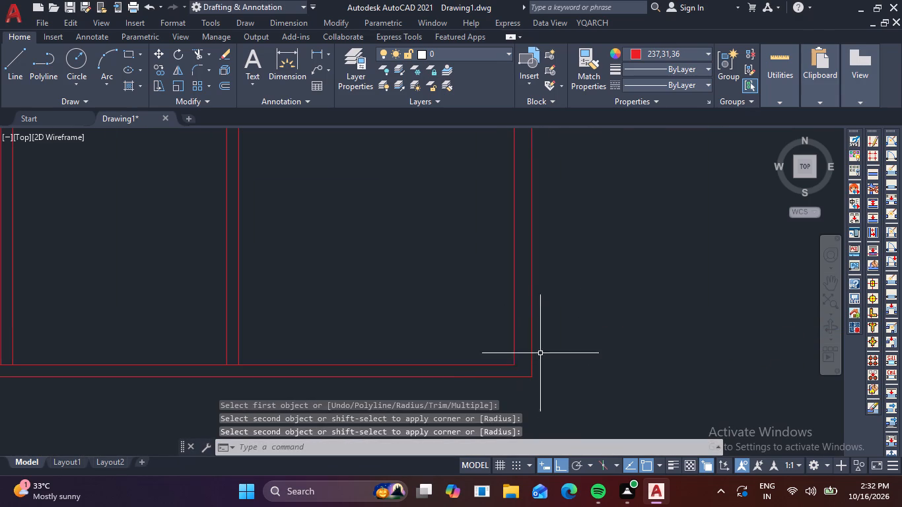
{"action": "middle_click_drag", "start_coordinate": [571, 344], "coordinate": [701, 287]}
{"action": "key", "text": "Escape"}
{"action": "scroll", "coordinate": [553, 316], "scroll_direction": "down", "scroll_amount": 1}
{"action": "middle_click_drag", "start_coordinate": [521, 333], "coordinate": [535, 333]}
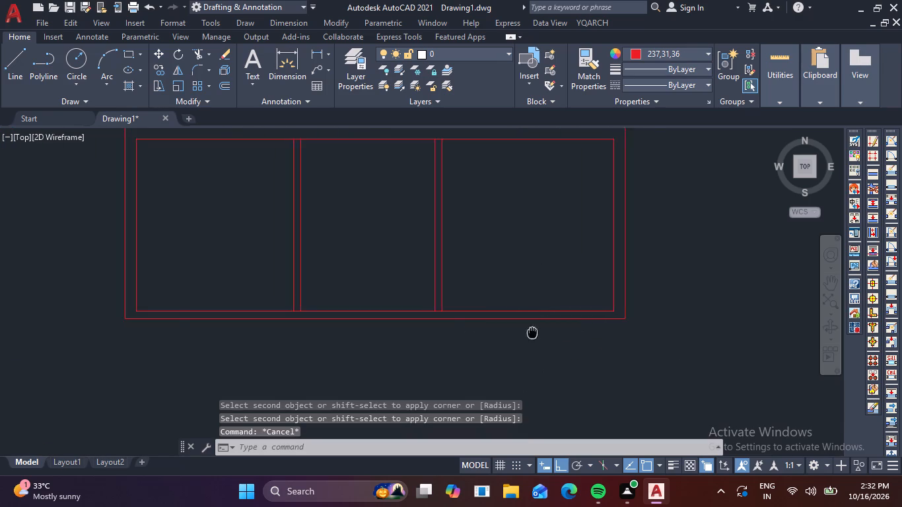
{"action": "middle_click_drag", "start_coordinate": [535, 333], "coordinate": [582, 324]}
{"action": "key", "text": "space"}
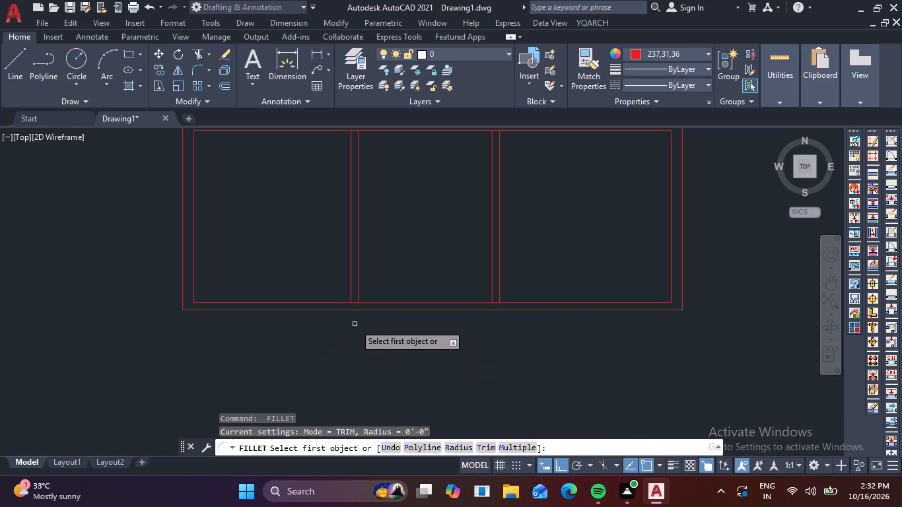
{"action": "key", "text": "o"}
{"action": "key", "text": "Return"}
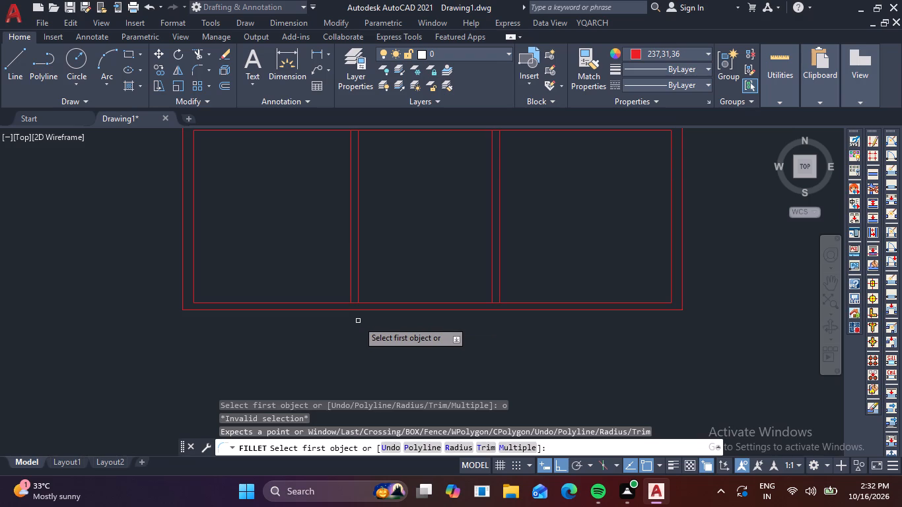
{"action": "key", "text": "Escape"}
Extend both faces of the first and second partitions down to the lower wall's outer line.
{"action": "type", "text": "ex"}
{"action": "key", "text": "space"}
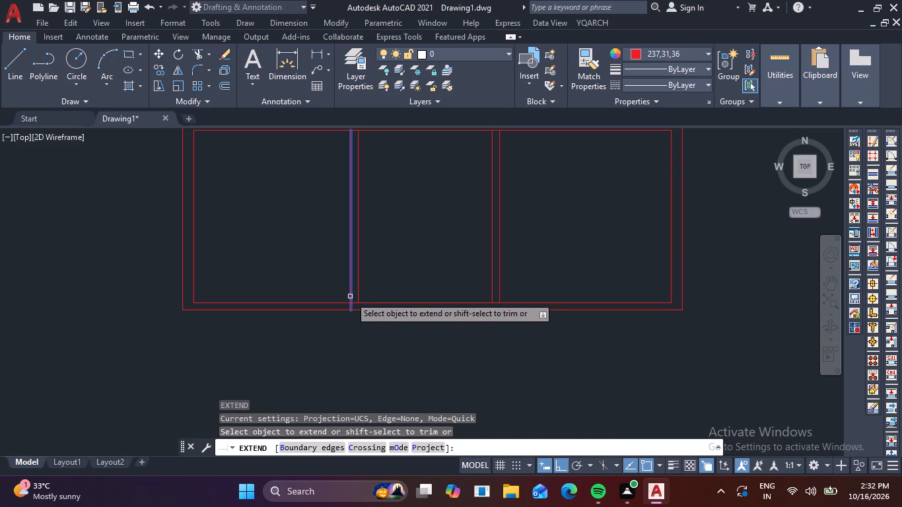
{"action": "left_click", "coordinate": [357, 295]}
{"action": "left_click", "coordinate": [351, 300]}
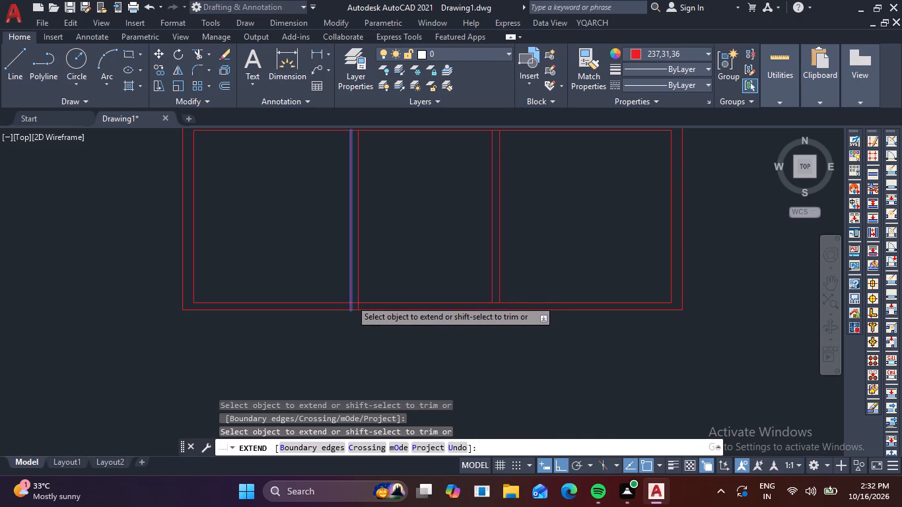
{"action": "left_click_drag", "start_coordinate": [466, 296], "coordinate": [536, 288]}
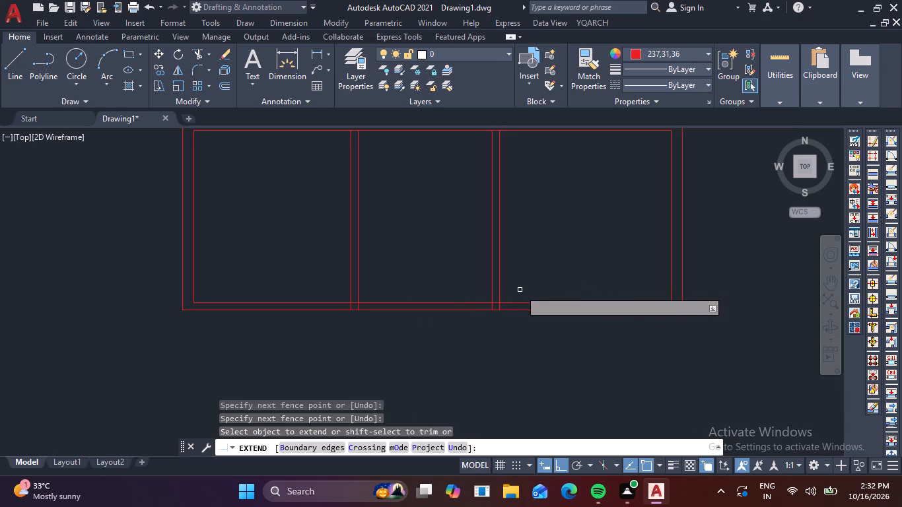
{"action": "key", "text": "Escape"}
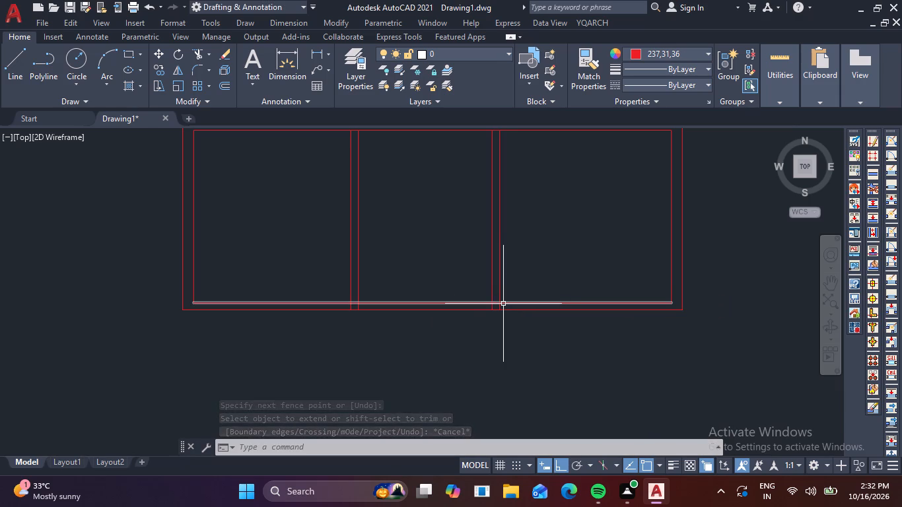
{"action": "key", "text": "Escape"}
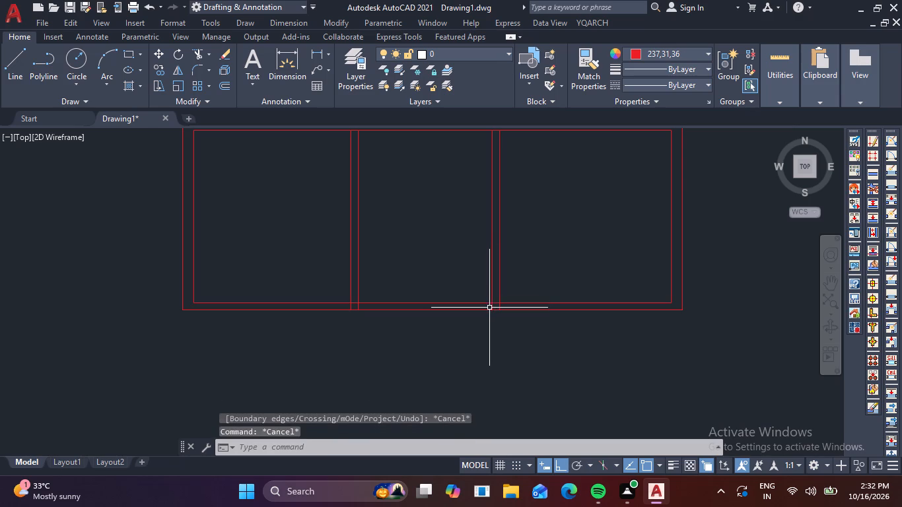
Offset the lower wall's outer line 4' downward, and offset that copy another 6" downward to form a parallel wall.
{"action": "key", "text": "o"}
{"action": "key", "text": "space"}
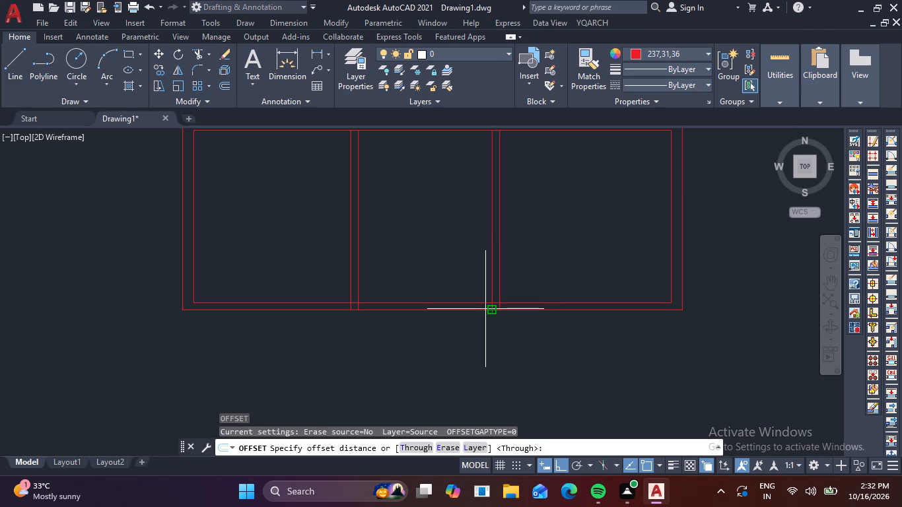
{"action": "key", "text": "4"}
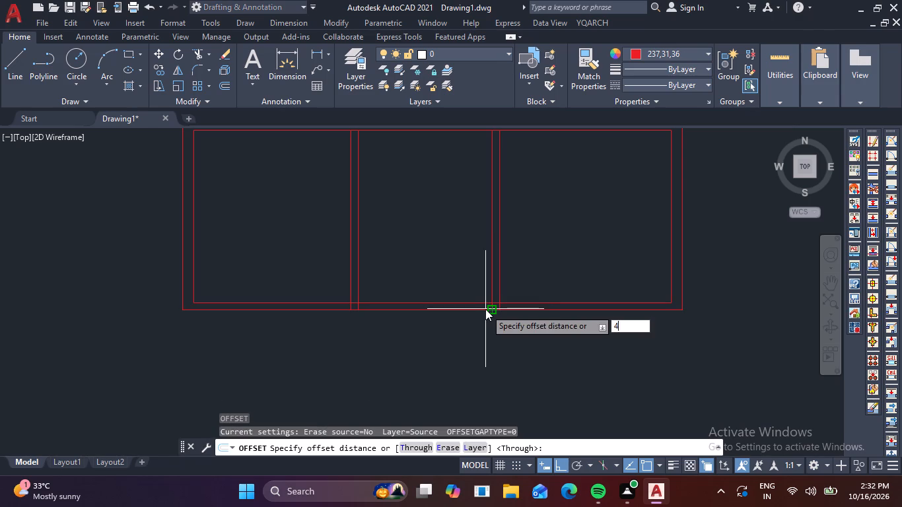
{"action": "key", "text": "apostrophe"}
{"action": "key", "text": "space"}
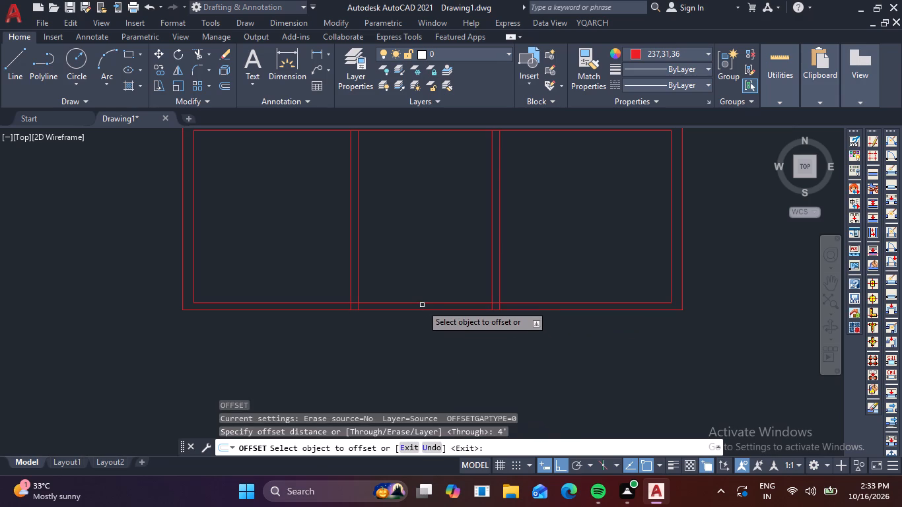
{"action": "left_click", "coordinate": [422, 310]}
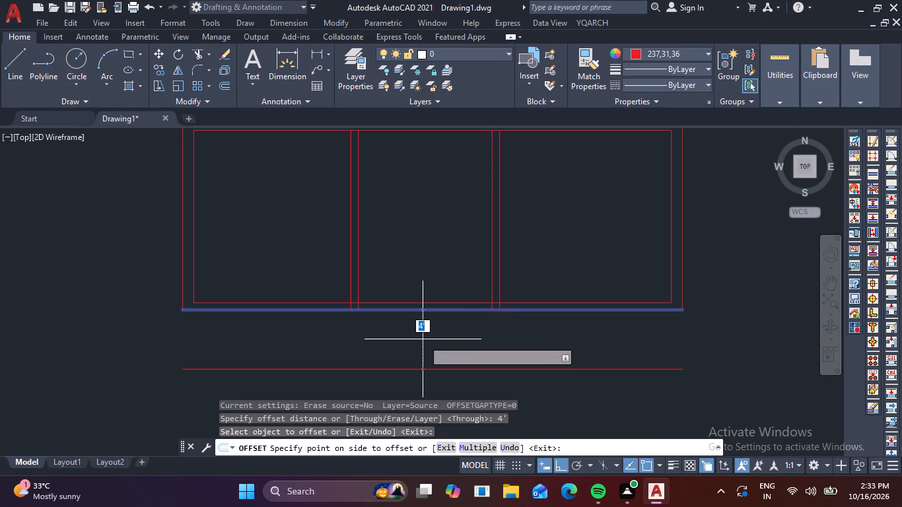
{"action": "left_click", "coordinate": [423, 339]}
{"action": "middle_click_drag", "start_coordinate": [468, 342], "coordinate": [458, 291]}
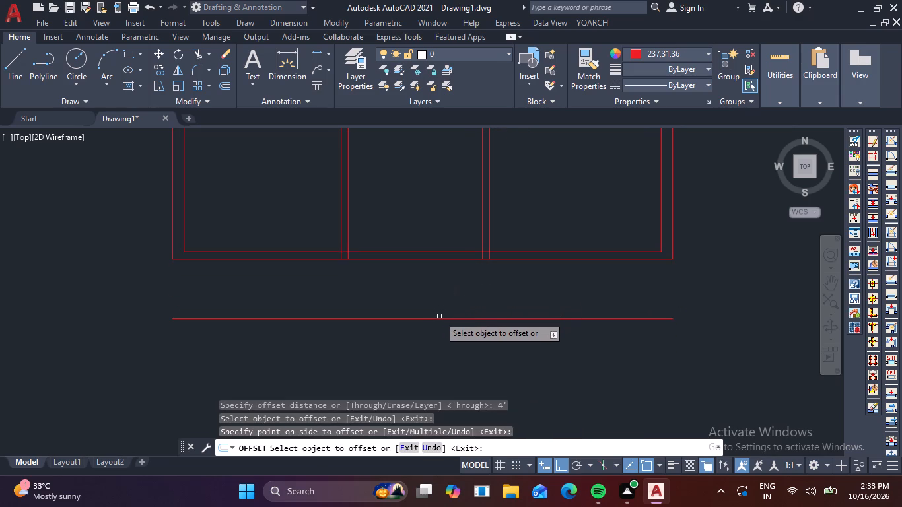
{"action": "left_click", "coordinate": [439, 316]}
{"action": "left_click", "coordinate": [440, 317]}
{"action": "type", "text": "6"}
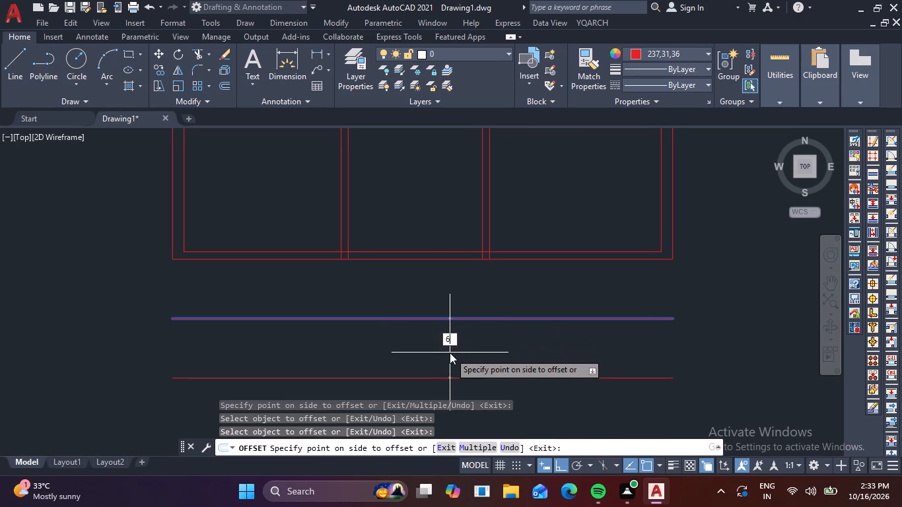
{"action": "key", "text": "space"}
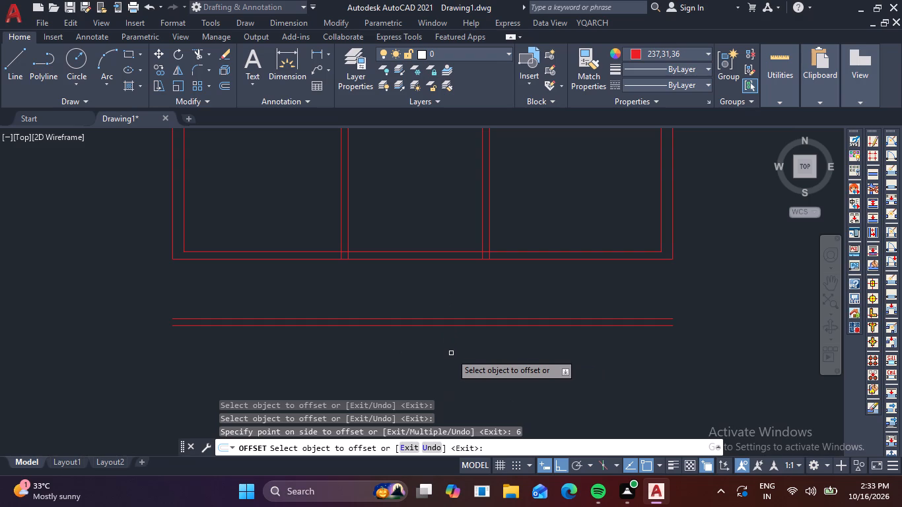
Offset the lower wall's outer line 9'11" downward, and offset that copy another 6" downward to form the bottommost wall.
{"action": "left_click", "coordinate": [468, 259]}
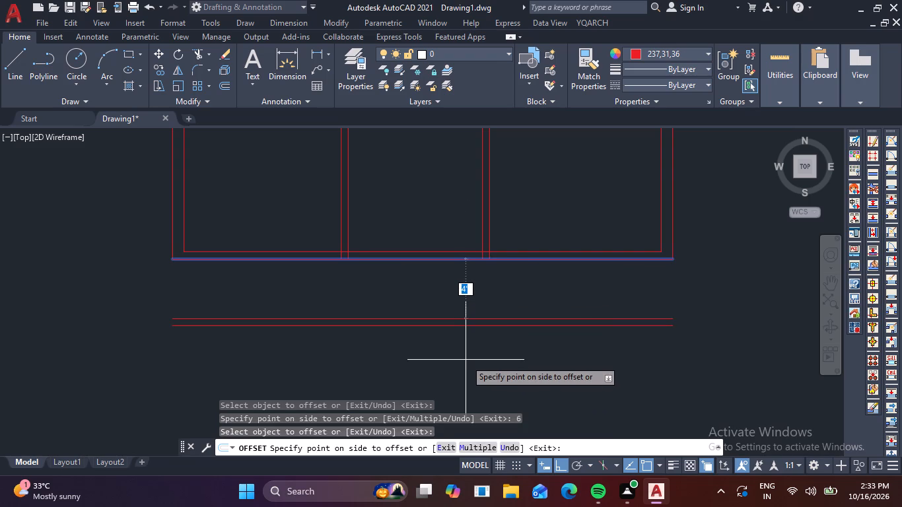
{"action": "type", "text": "9'"}
{"action": "type", "text": "11"}
{"action": "key", "text": "space"}
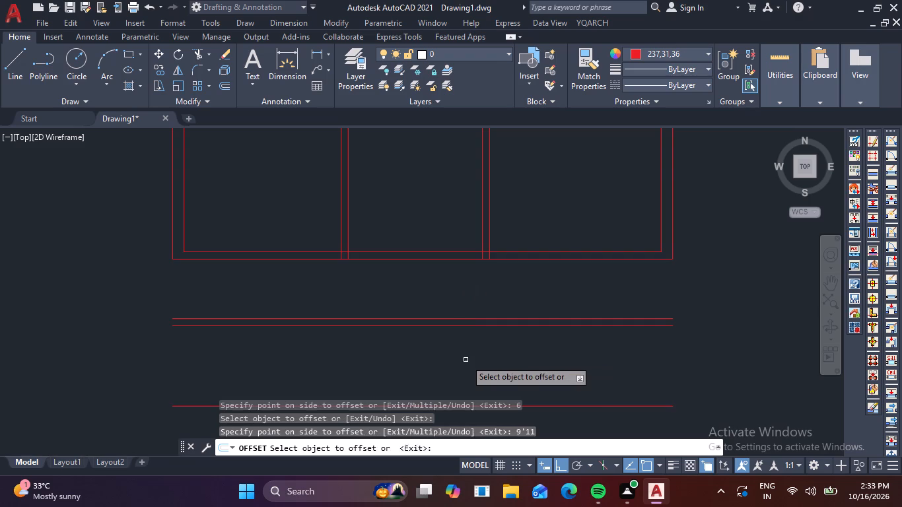
{"action": "middle_click_drag", "start_coordinate": [499, 350], "coordinate": [504, 256]}
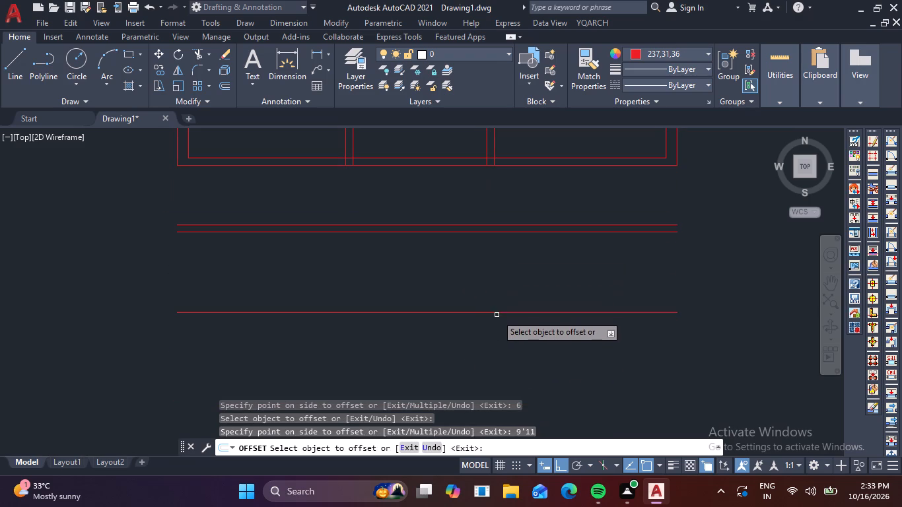
{"action": "left_click", "coordinate": [498, 313]}
{"action": "type", "text": "6"}
{"action": "key", "text": "space"}
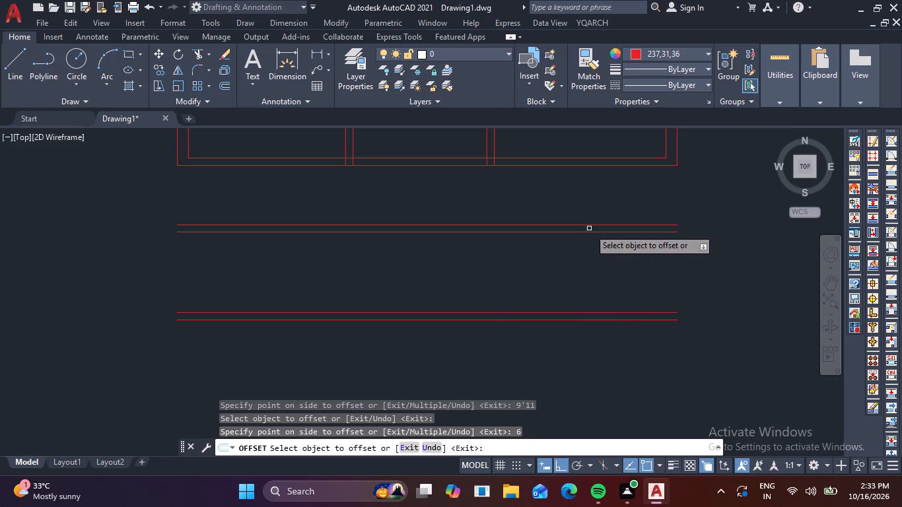
{"action": "key", "text": "Escape"}
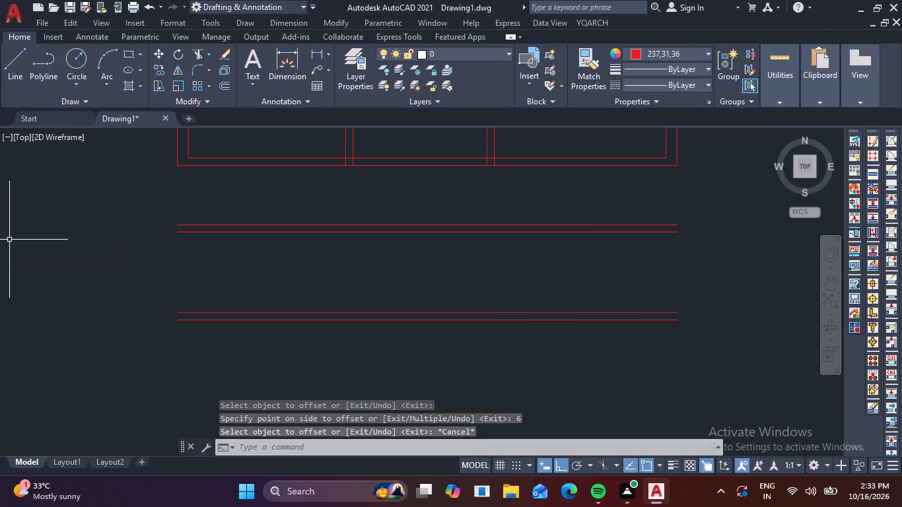
Fillet the left wall's outer and inner faces with the lower and upper lines of the wall 4' below the rooms.
{"action": "key", "text": "f"}
{"action": "key", "text": "space"}
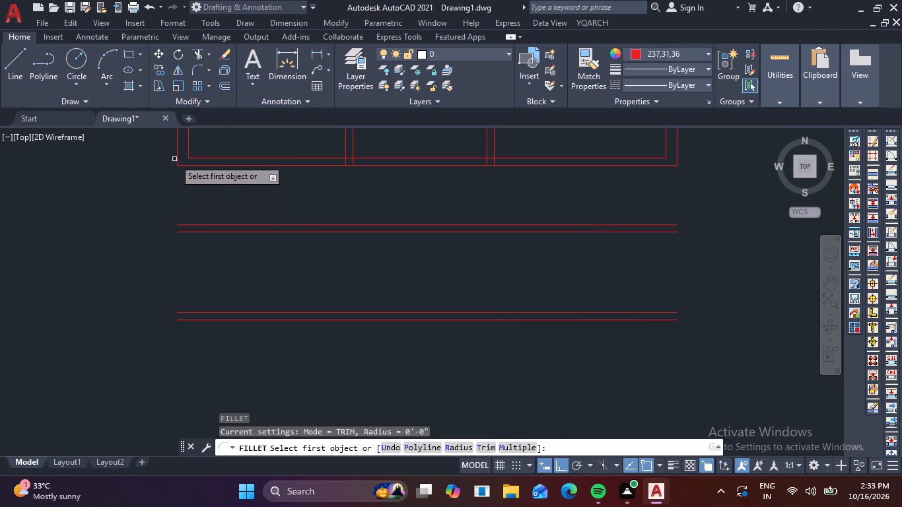
{"action": "left_click", "coordinate": [176, 159]}
{"action": "left_click", "coordinate": [190, 230]}
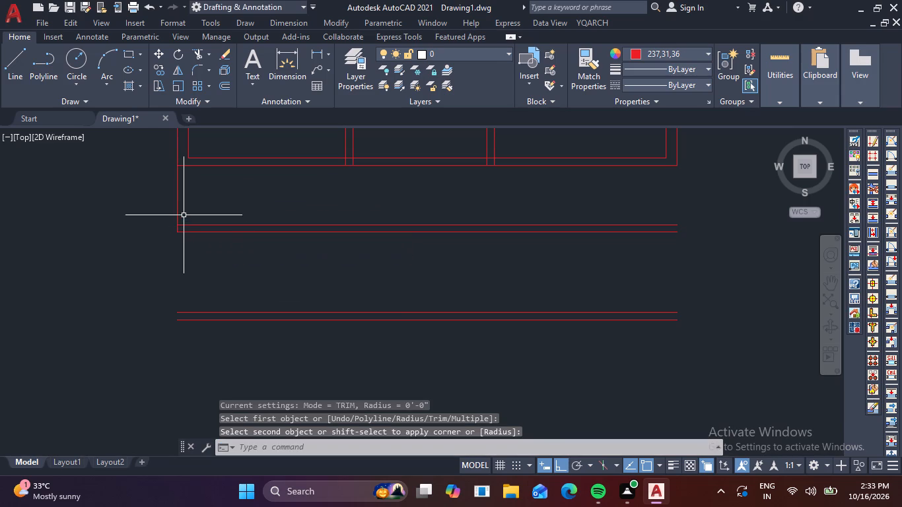
{"action": "key", "text": "space"}
{"action": "left_click", "coordinate": [187, 149]}
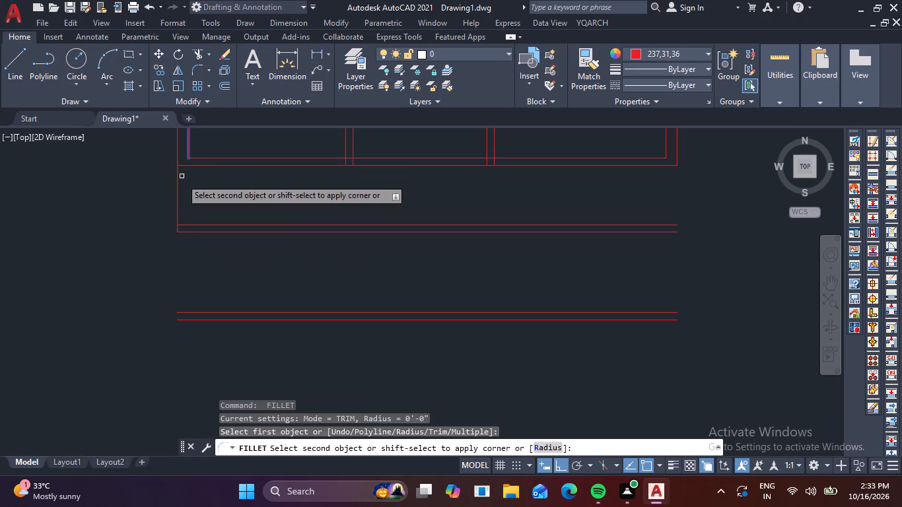
{"action": "left_click", "coordinate": [198, 226]}
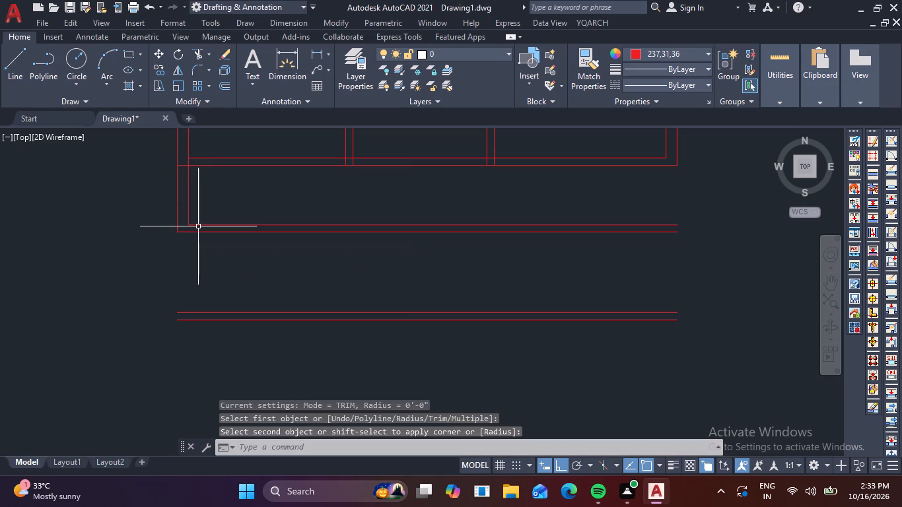
{"action": "key", "text": "Escape"}
Trim the piece of the left wall's inner face lying between the rooms' lower wall's inner and outer lines.
{"action": "key", "text": "t"}
{"action": "key", "text": "r"}
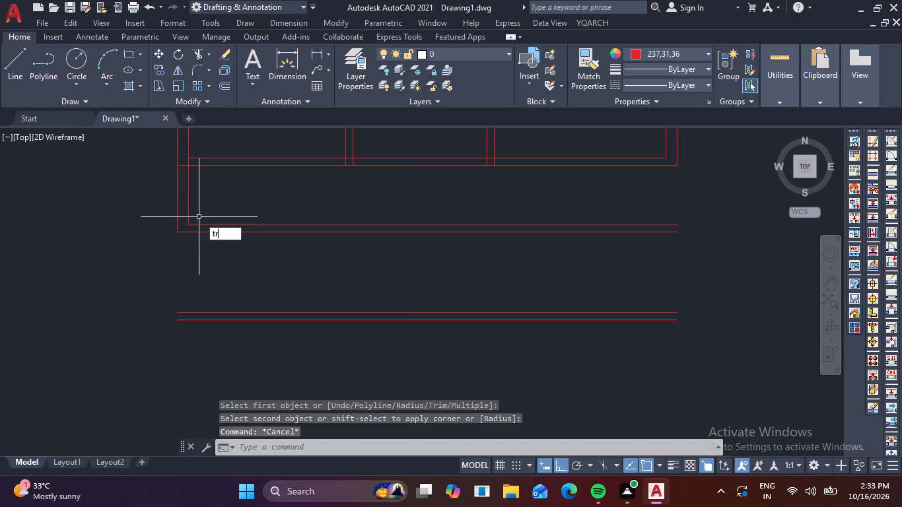
{"action": "key", "text": "space"}
{"action": "scroll", "coordinate": [185, 150], "scroll_direction": "up", "scroll_amount": 3}
{"action": "left_click", "coordinate": [183, 191]}
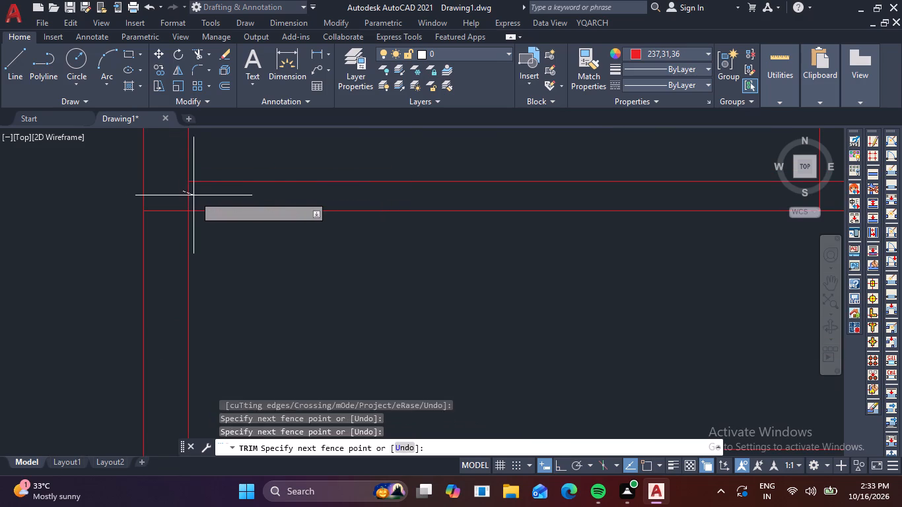
{"action": "left_click", "coordinate": [195, 195]}
{"action": "key", "text": "Escape"}
{"action": "scroll", "coordinate": [194, 205], "scroll_direction": "down", "scroll_amount": 4}
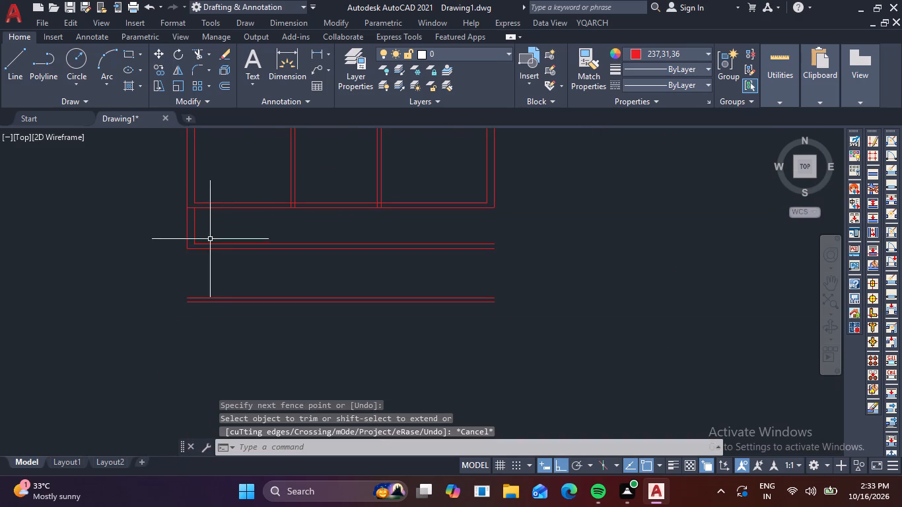
Offset the left wall's inner face in the passage 6' to the right, and offset that copy another 6" right to form a cross wall.
{"action": "type", "text": "o"}
{"action": "key", "text": "space"}
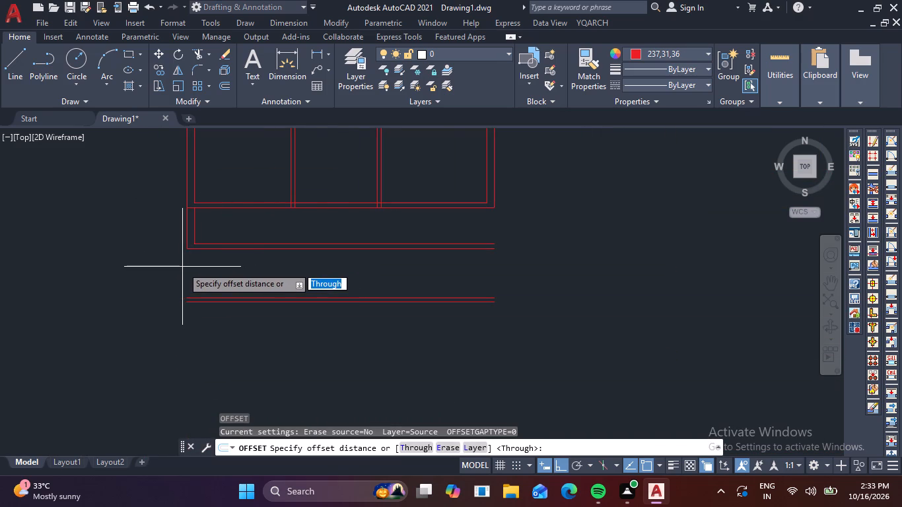
{"action": "key", "text": "6"}
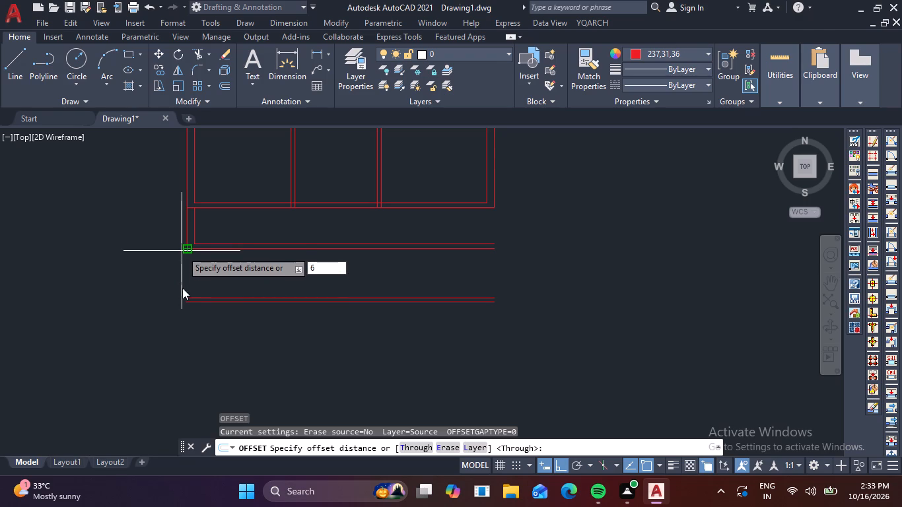
{"action": "key", "text": "apostrophe"}
{"action": "key", "text": "space"}
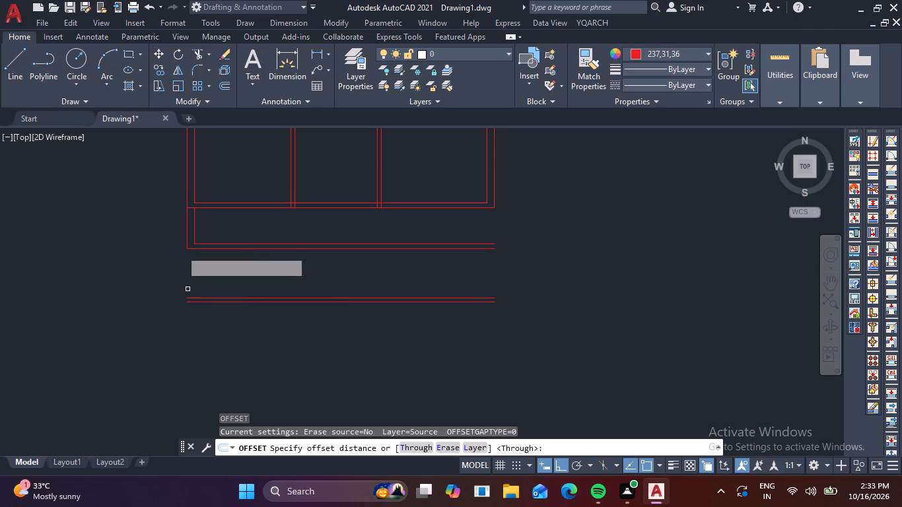
{"action": "left_click", "coordinate": [193, 230]}
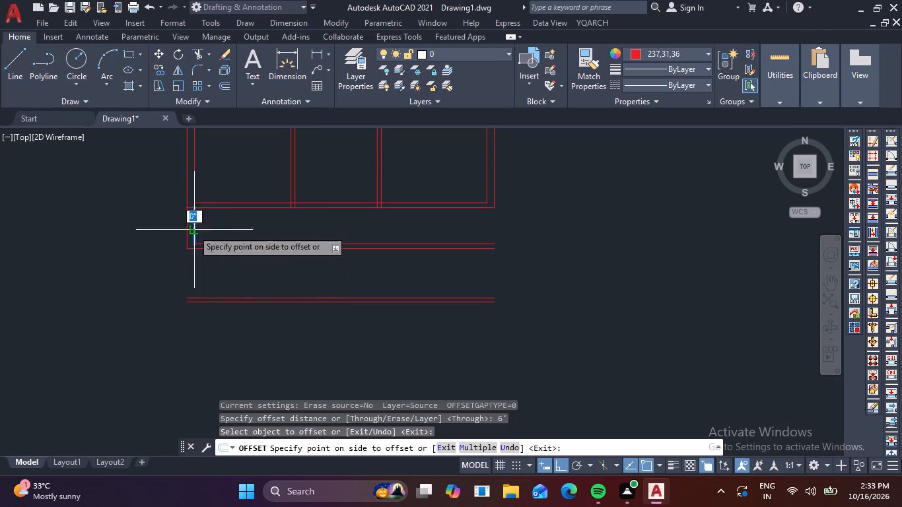
{"action": "left_click", "coordinate": [260, 232]}
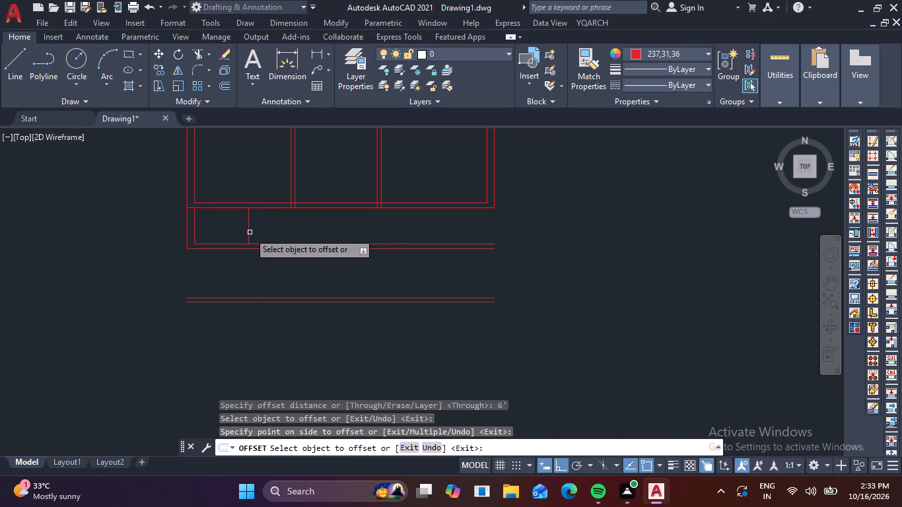
{"action": "left_click", "coordinate": [249, 232]}
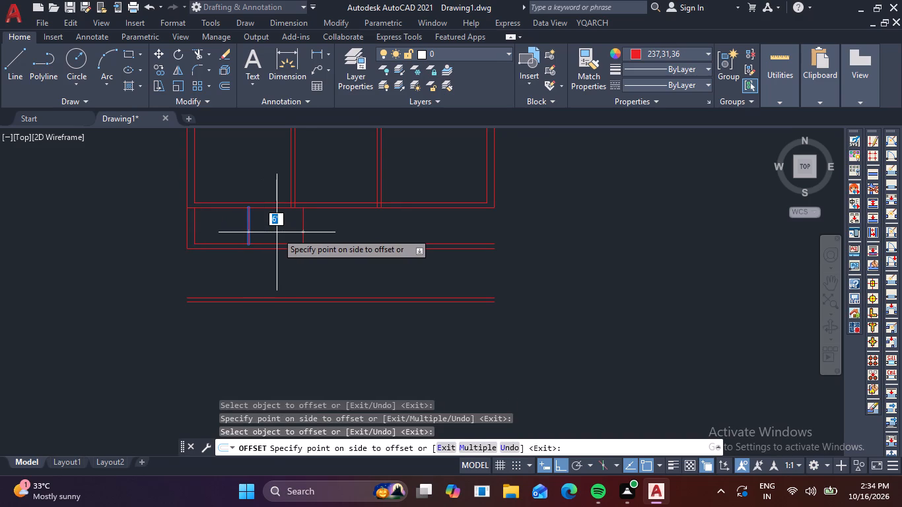
{"action": "type", "text": "6"}
{"action": "key", "text": "space"}
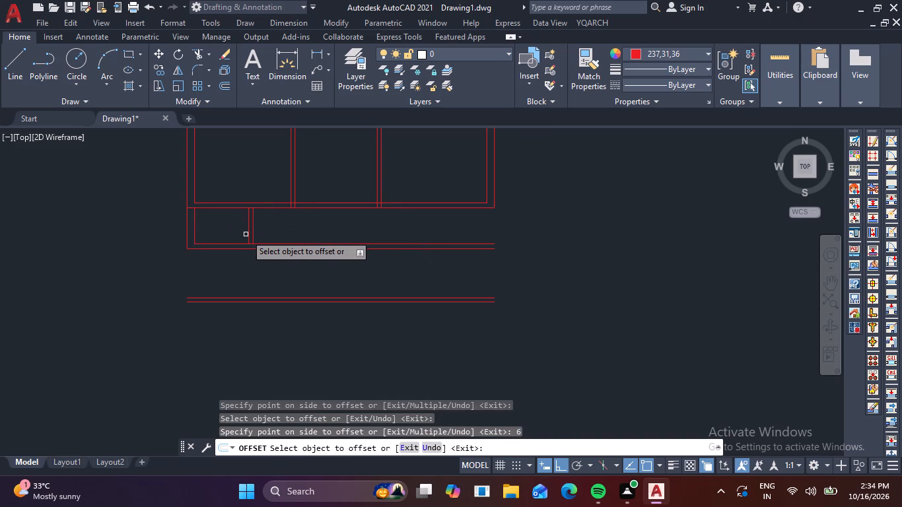
{"action": "left_click", "coordinate": [254, 232]}
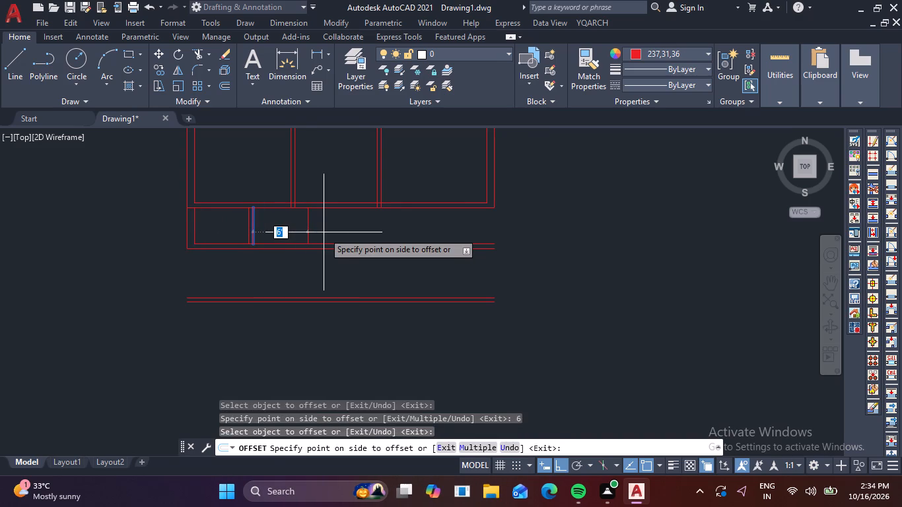
{"action": "key", "text": "Escape"}
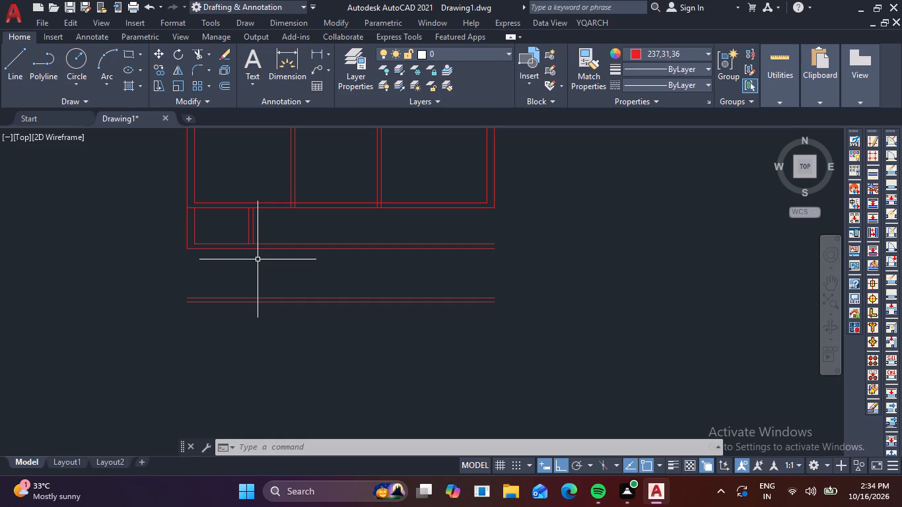
{"action": "key", "text": "Escape"}
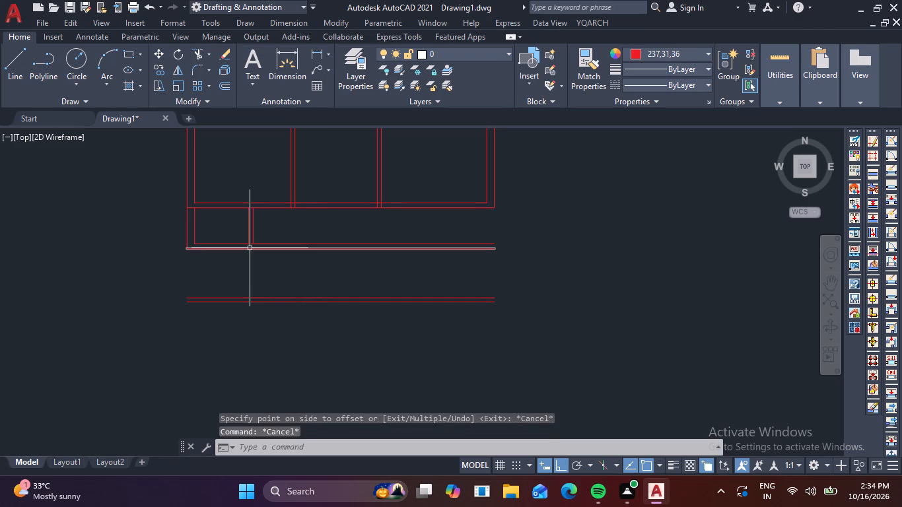
Extend both lines of the new left cross wall down to the bottommost wall.
{"action": "type", "text": "ex"}
{"action": "key", "text": "space"}
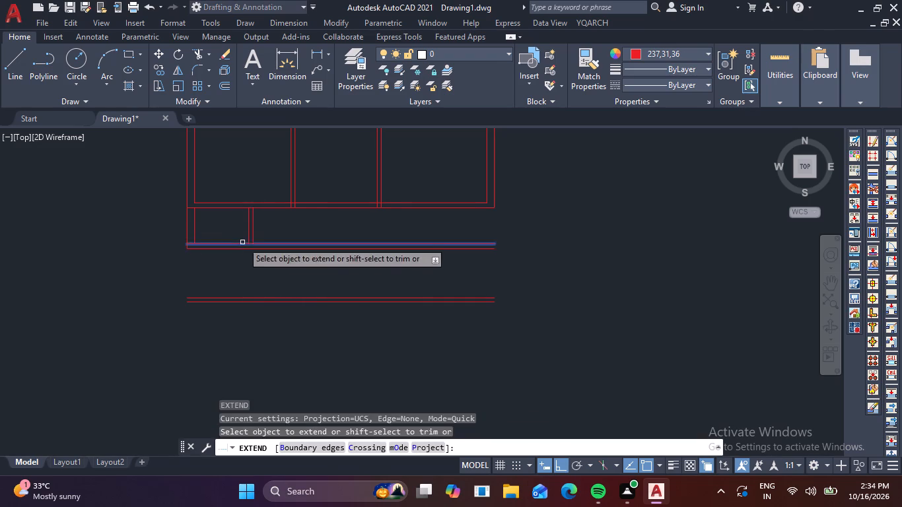
{"action": "left_click_drag", "start_coordinate": [241, 232], "coordinate": [272, 233]}
{"action": "left_click_drag", "start_coordinate": [221, 230], "coordinate": [280, 238]}
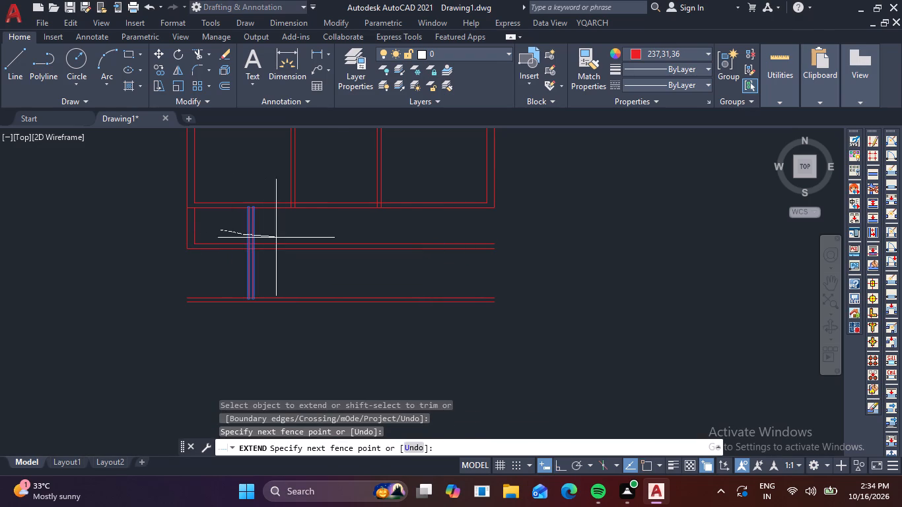
{"action": "left_click_drag", "start_coordinate": [280, 238], "coordinate": [287, 238]}
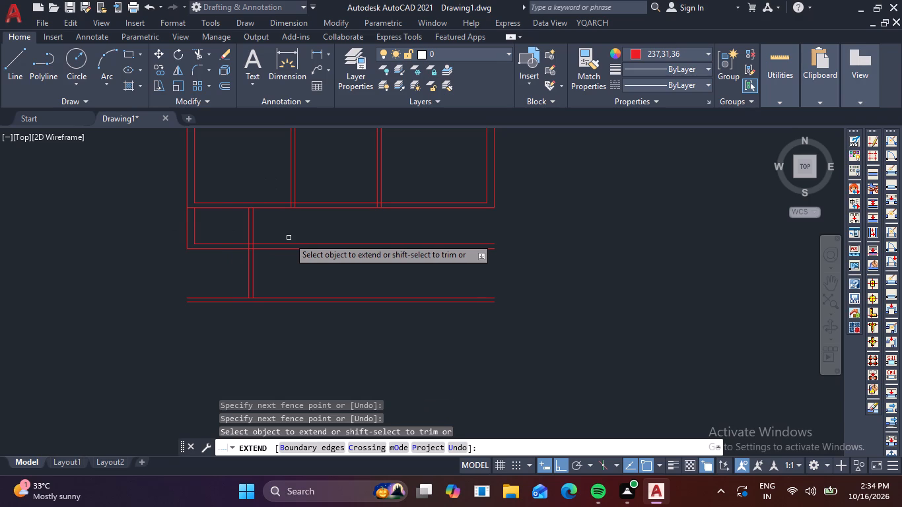
{"action": "key", "text": "Escape"}
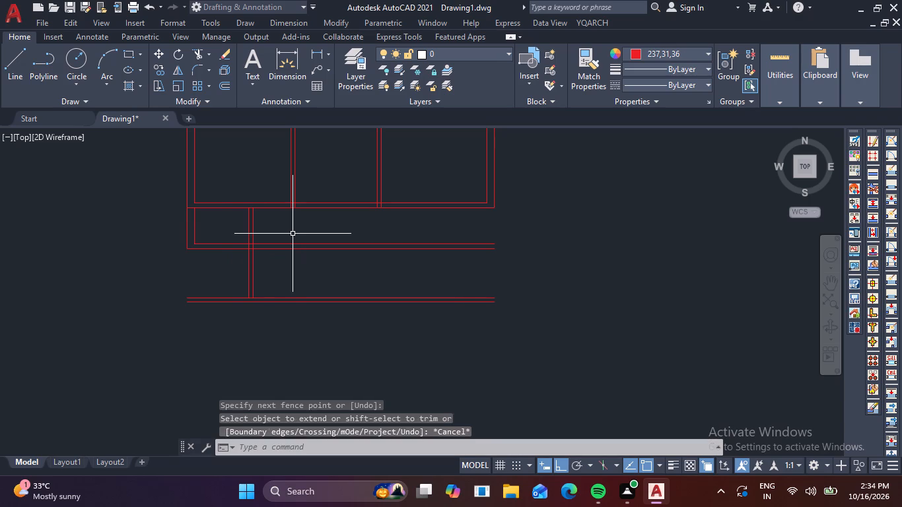
{"action": "key", "text": "Escape"}
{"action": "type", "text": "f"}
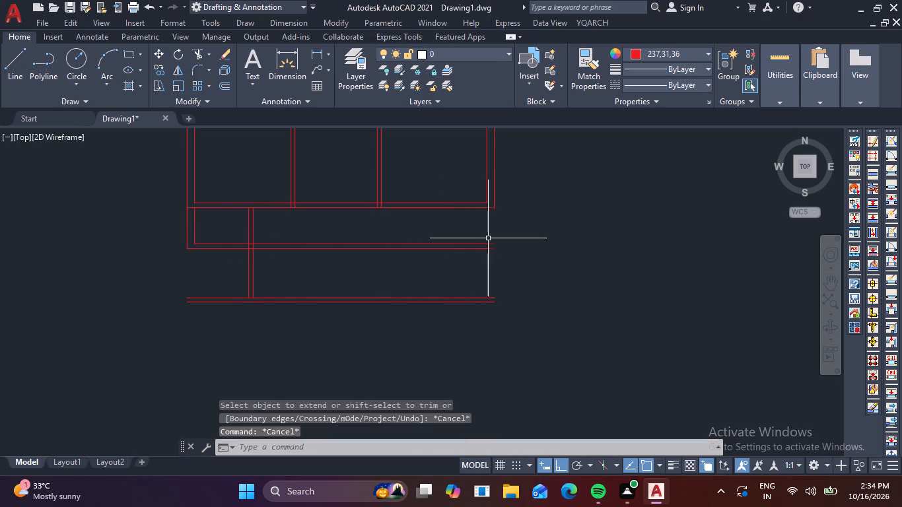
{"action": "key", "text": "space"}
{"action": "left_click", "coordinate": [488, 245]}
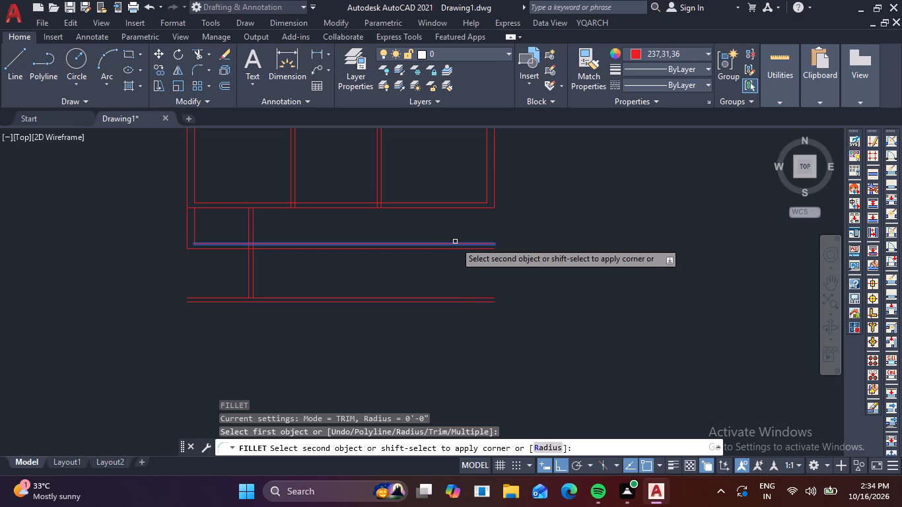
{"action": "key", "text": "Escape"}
Fillet the right wall's inner and outer faces with the upper and lower lines of the wall 4' below the rooms.
{"action": "type", "text": "f"}
{"action": "key", "text": "space"}
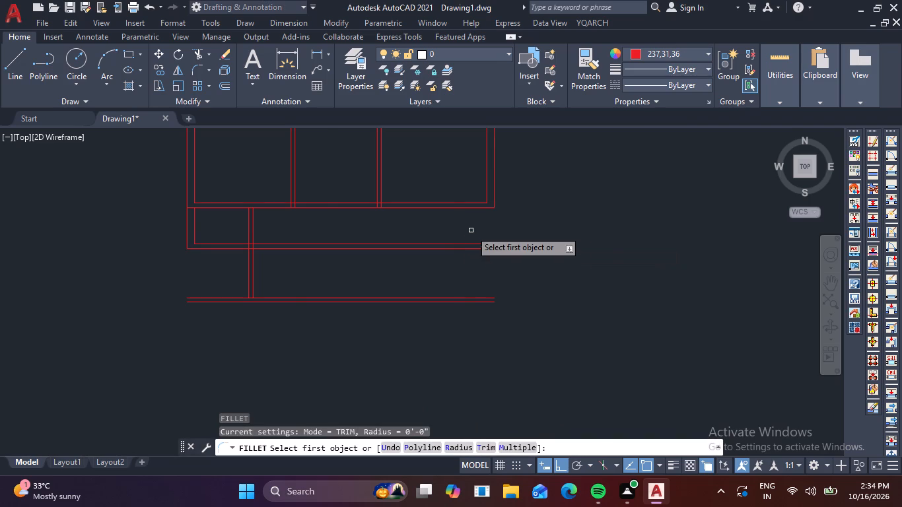
{"action": "left_click", "coordinate": [485, 195]}
{"action": "left_click", "coordinate": [487, 197]}
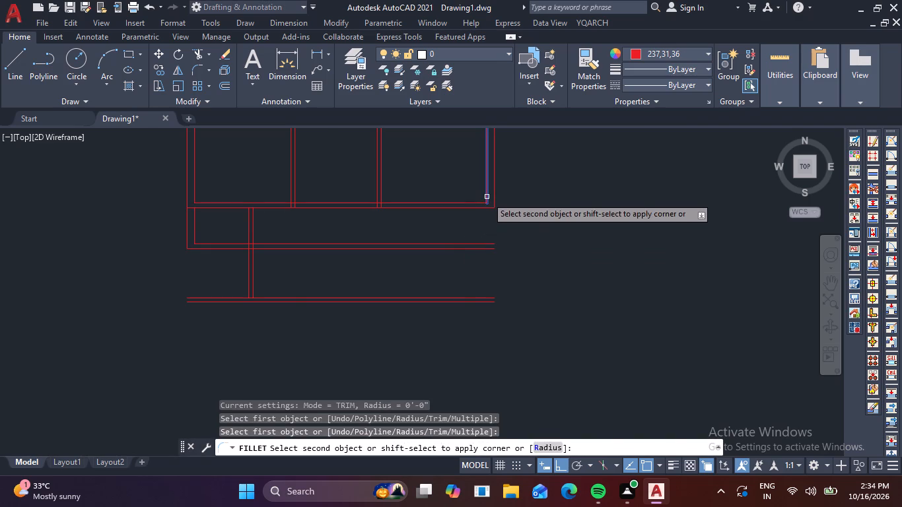
{"action": "left_click", "coordinate": [469, 243]}
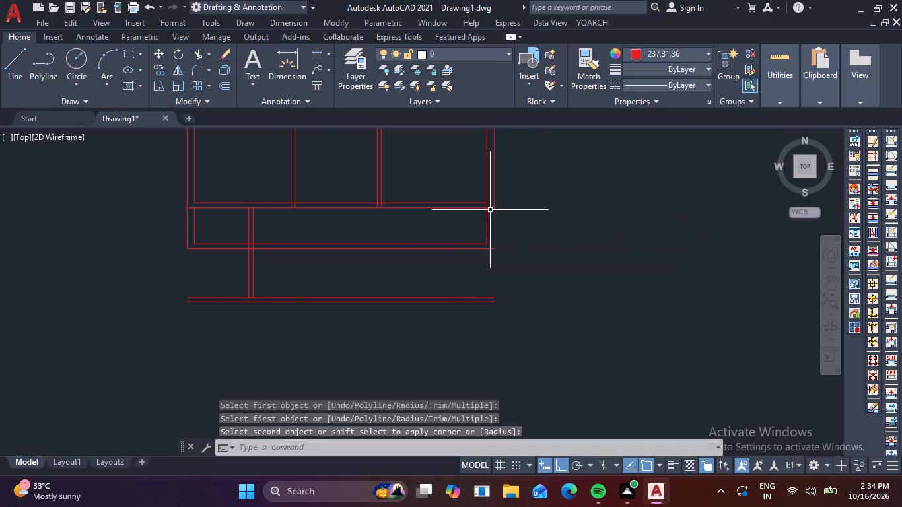
{"action": "key", "text": "space"}
{"action": "left_click", "coordinate": [495, 199]}
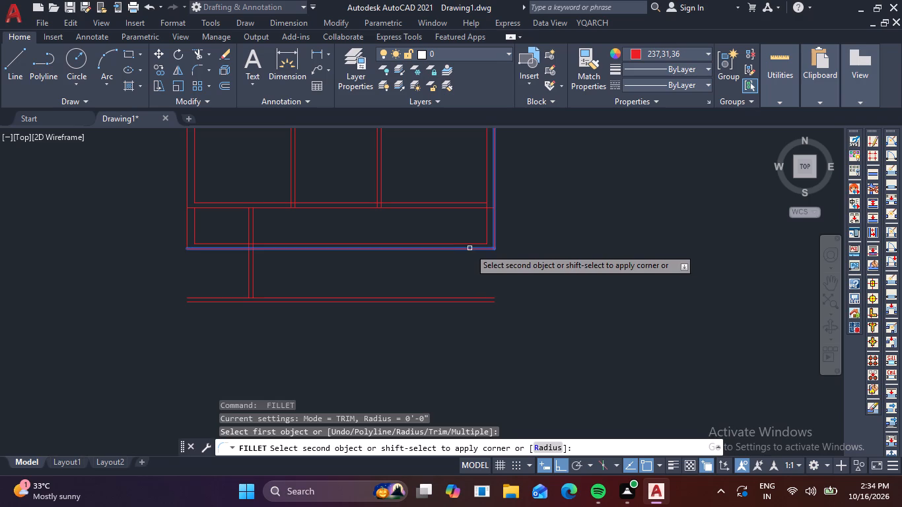
{"action": "left_click", "coordinate": [472, 246]}
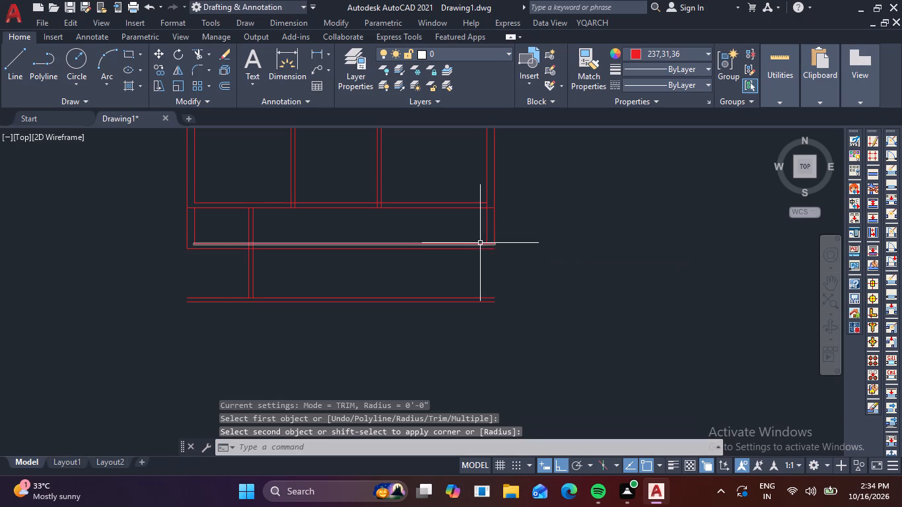
{"action": "key", "text": "space"}
{"action": "left_click", "coordinate": [494, 241]}
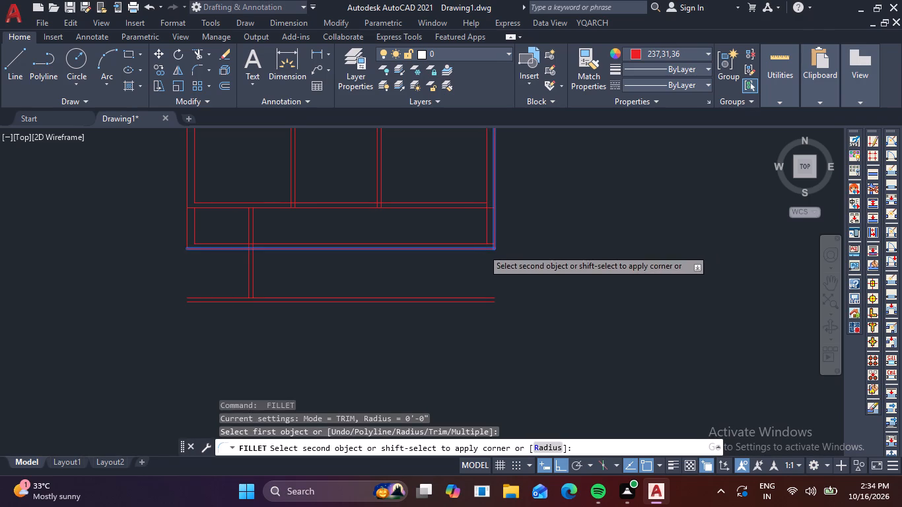
{"action": "left_click", "coordinate": [483, 249]}
{"action": "key", "text": "Escape"}
{"action": "key", "text": "Escape"}
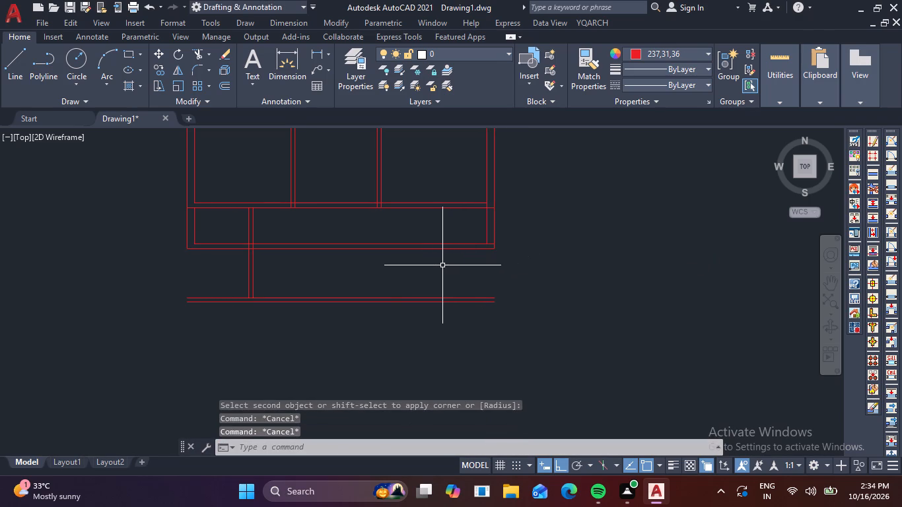
Trim the piece of the right wall's inner face lying between the rooms' lower wall's inner and outer lines.
{"action": "type", "text": "tr"}
{"action": "key", "text": "space"}
{"action": "scroll", "coordinate": [478, 195], "scroll_direction": "up", "scroll_amount": 4}
{"action": "left_click_drag", "start_coordinate": [518, 249], "coordinate": [494, 252]}
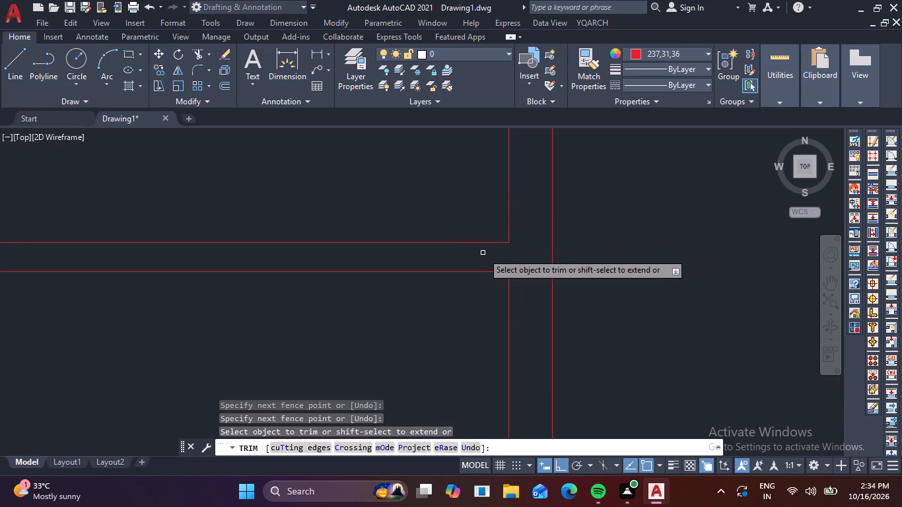
{"action": "key", "text": "Escape"}
{"action": "scroll", "coordinate": [481, 261], "scroll_direction": "down", "scroll_amount": 3}
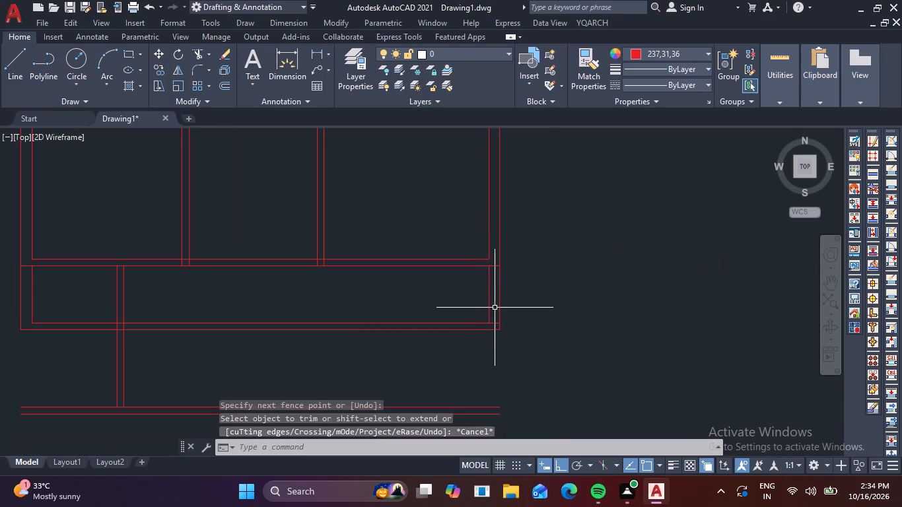
Offset the right wall's inner face in the passage 6' to the left, and offset that copy another 6" left to form a cross wall.
{"action": "key", "text": "o"}
{"action": "key", "text": "Return"}
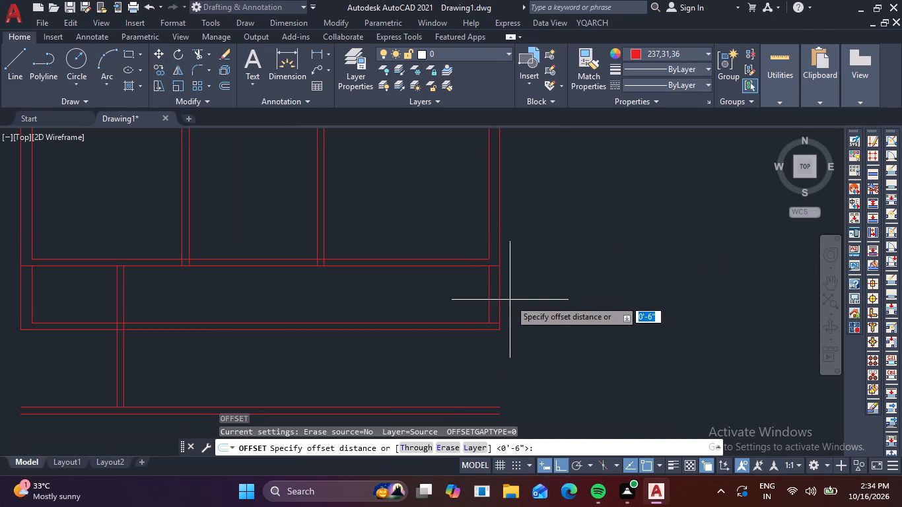
{"action": "scroll", "coordinate": [510, 303], "scroll_direction": "down", "scroll_amount": 1}
{"action": "middle_click_drag", "start_coordinate": [510, 304], "coordinate": [520, 292]}
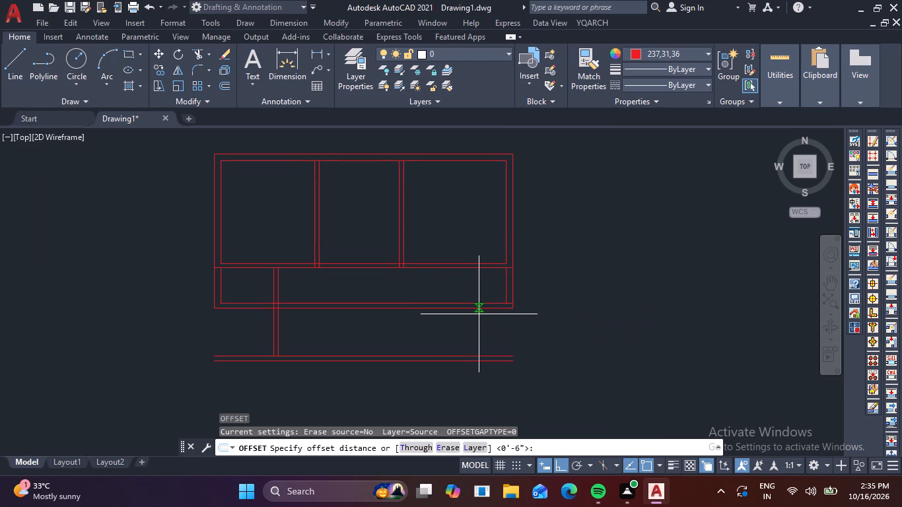
{"action": "key", "text": "6"}
{"action": "key", "text": "apostrophe"}
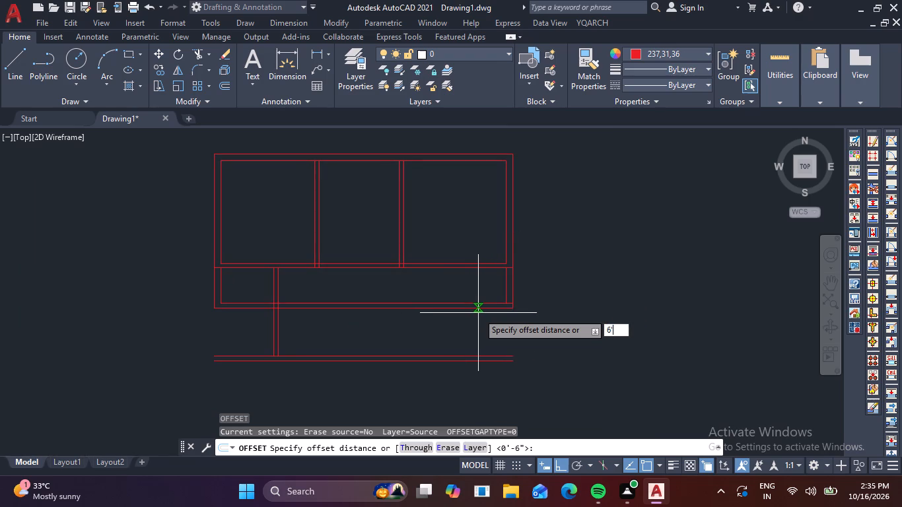
{"action": "key", "text": "space"}
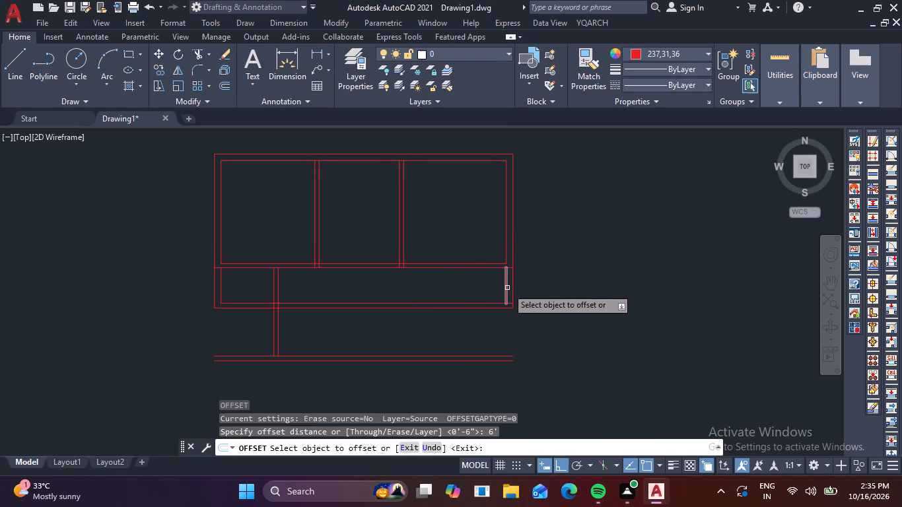
{"action": "left_click", "coordinate": [507, 288]}
{"action": "left_click", "coordinate": [431, 292]}
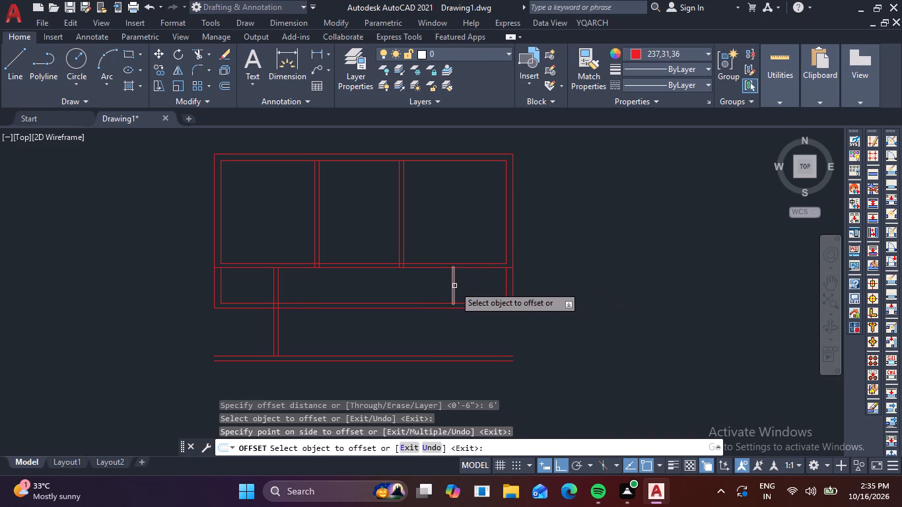
{"action": "left_click", "coordinate": [454, 286]}
{"action": "type", "text": "6"}
{"action": "key", "text": "space"}
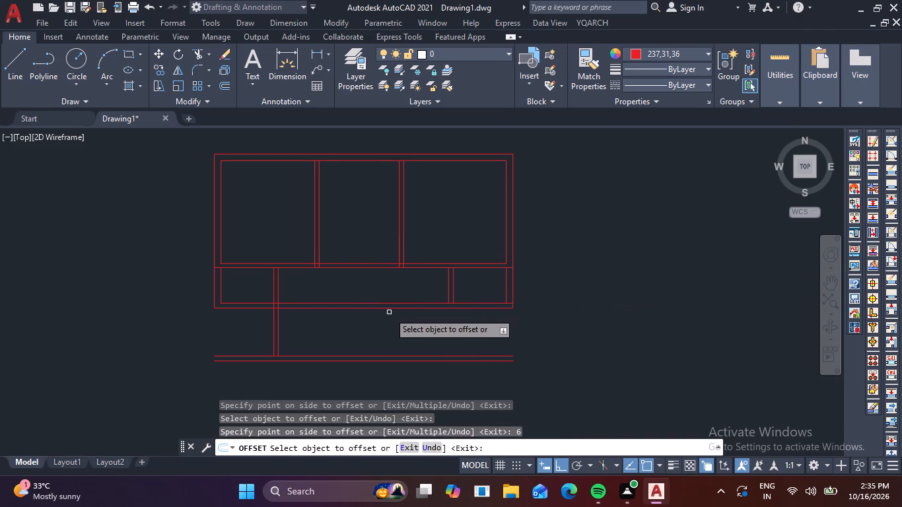
{"action": "key", "text": "Escape"}
{"action": "key", "text": "Escape"}
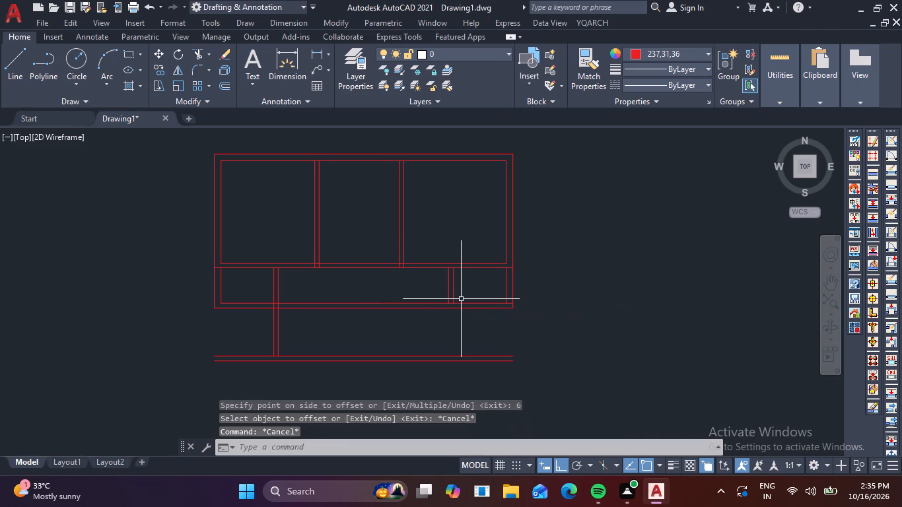
{"action": "key", "text": "Escape"}
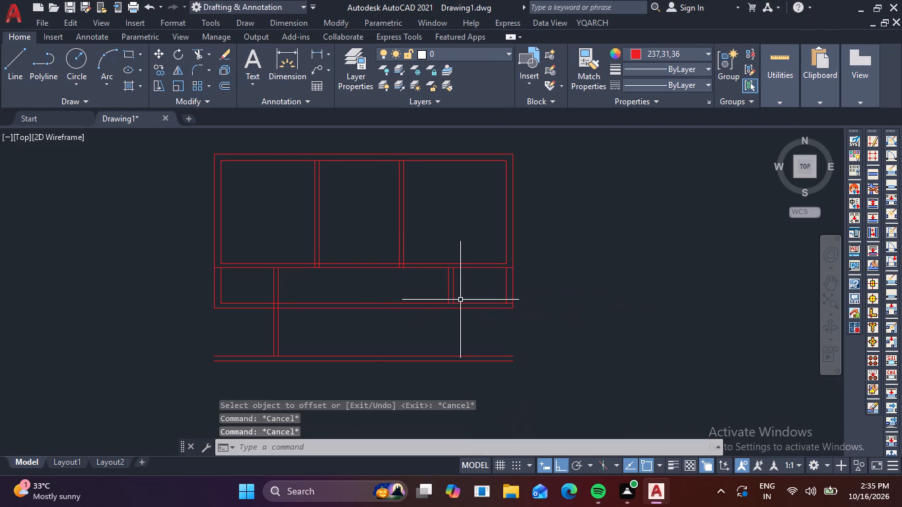
Extend both lines of the new right cross wall down to the bottommost wall.
{"action": "type", "text": "ex"}
{"action": "key", "text": "space"}
{"action": "left_click_drag", "start_coordinate": [428, 291], "coordinate": [467, 296]}
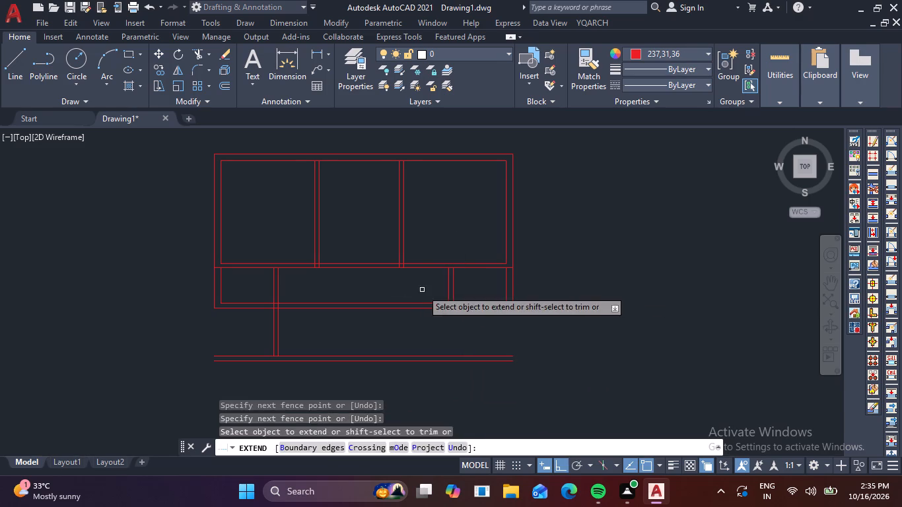
{"action": "left_click_drag", "start_coordinate": [422, 290], "coordinate": [468, 296]}
{"action": "key", "text": "Escape"}
{"action": "key", "text": "Escape"}
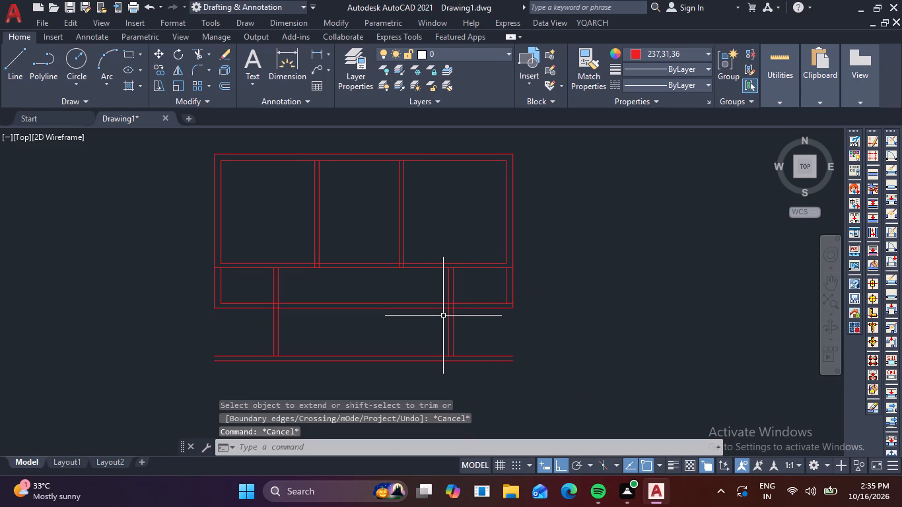
Fillet the bottommost wall's upper and lower lines with the right wall's inner and outer faces at zero radius.
{"action": "type", "text": "f"}
{"action": "key", "text": "space"}
{"action": "left_click", "coordinate": [499, 355]}
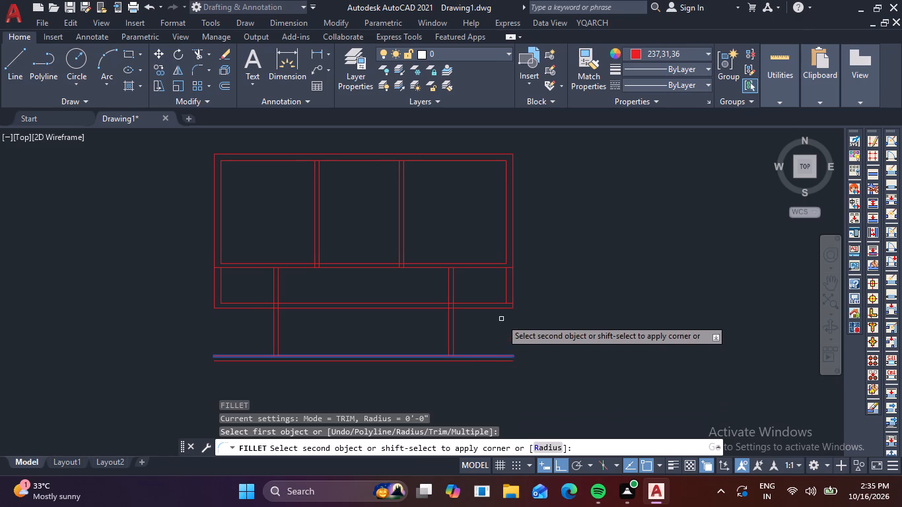
{"action": "left_click", "coordinate": [506, 296]}
{"action": "key", "text": "space"}
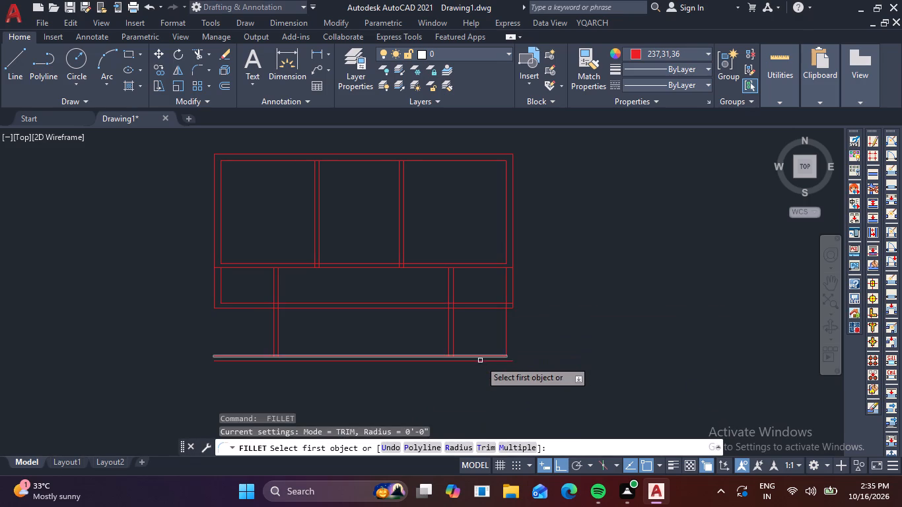
{"action": "left_click", "coordinate": [480, 360]}
{"action": "left_click", "coordinate": [511, 303]}
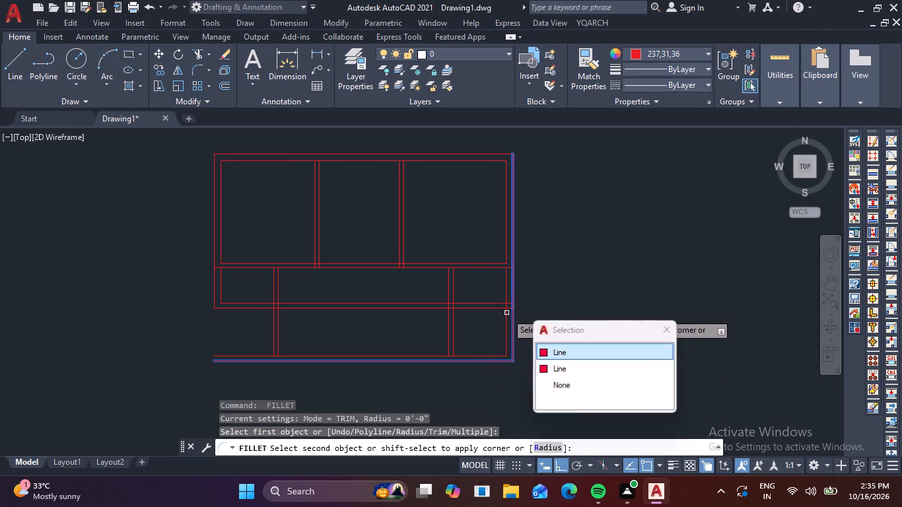
{"action": "key", "text": "space"}
Fillet the bottommost wall's upper and lower lines with the left wall's inner and outer faces to close the corner.
{"action": "key", "text": "space"}
{"action": "left_click", "coordinate": [223, 356]}
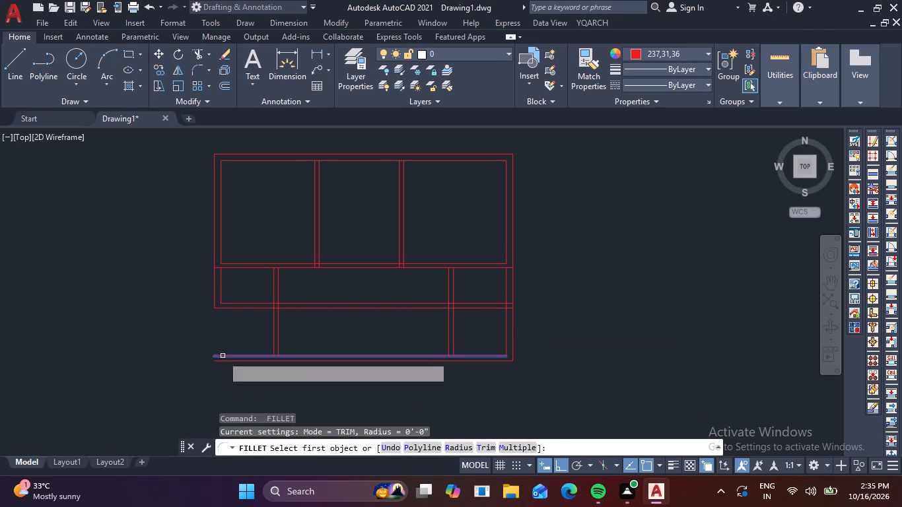
{"action": "left_click", "coordinate": [220, 292]}
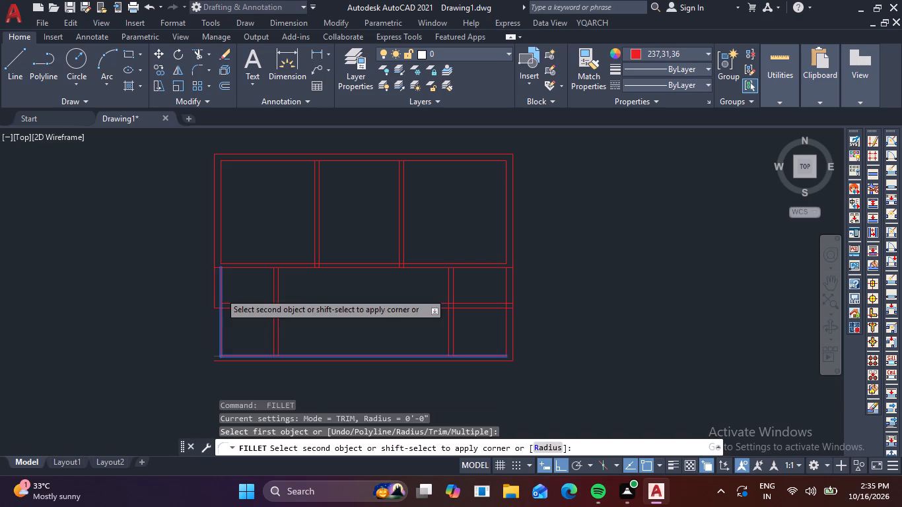
{"action": "key", "text": "space"}
{"action": "left_click", "coordinate": [230, 362]}
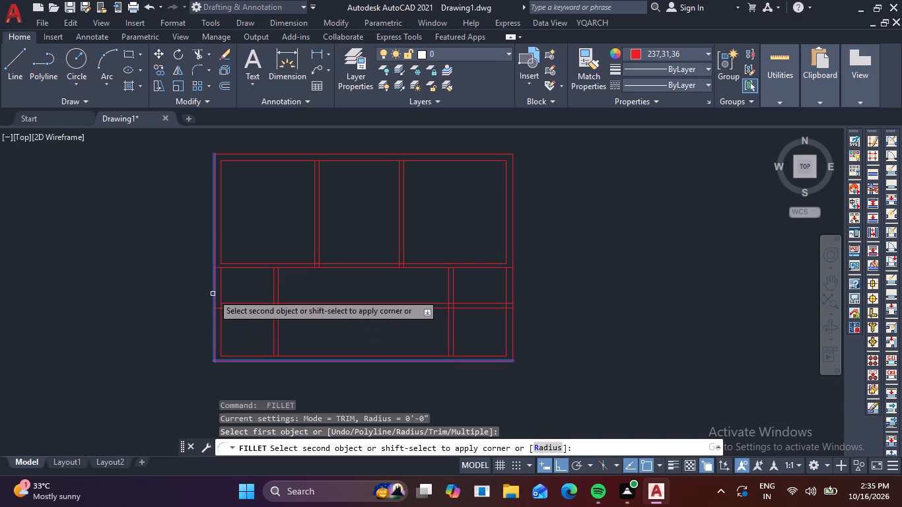
{"action": "left_click", "coordinate": [213, 294]}
{"action": "key", "text": "Escape"}
{"action": "key", "text": "Escape"}
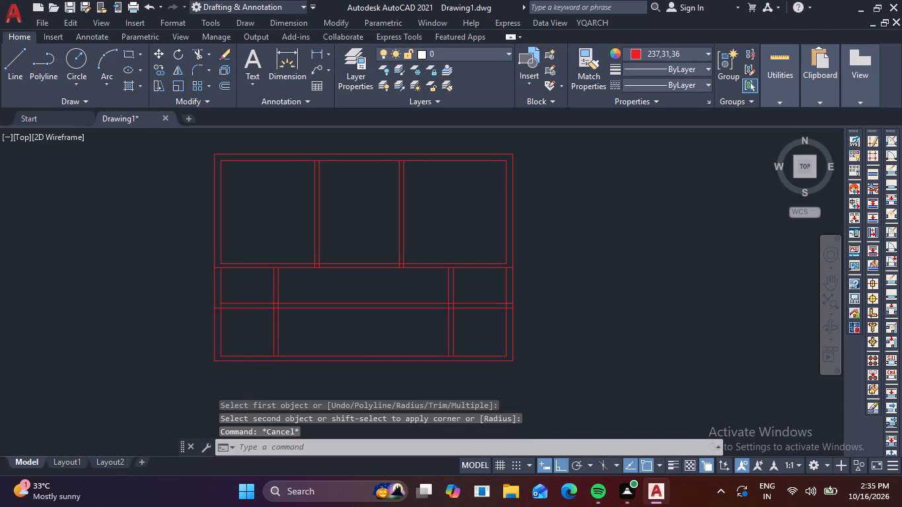
Trim both lines of the wall 4' below the rooms where they run between the left and right cross walls.
{"action": "key", "text": "t"}
{"action": "key", "text": "r"}
{"action": "key", "text": "space"}
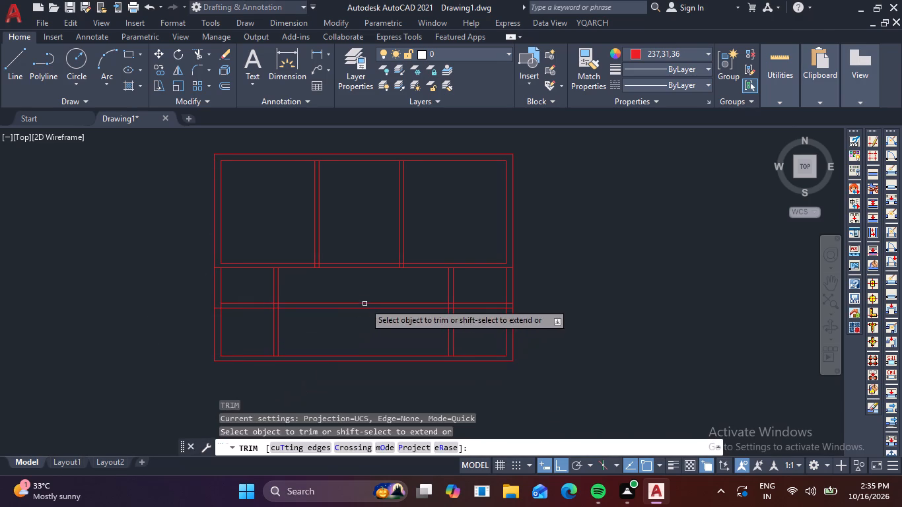
{"action": "left_click_drag", "start_coordinate": [368, 294], "coordinate": [371, 318]}
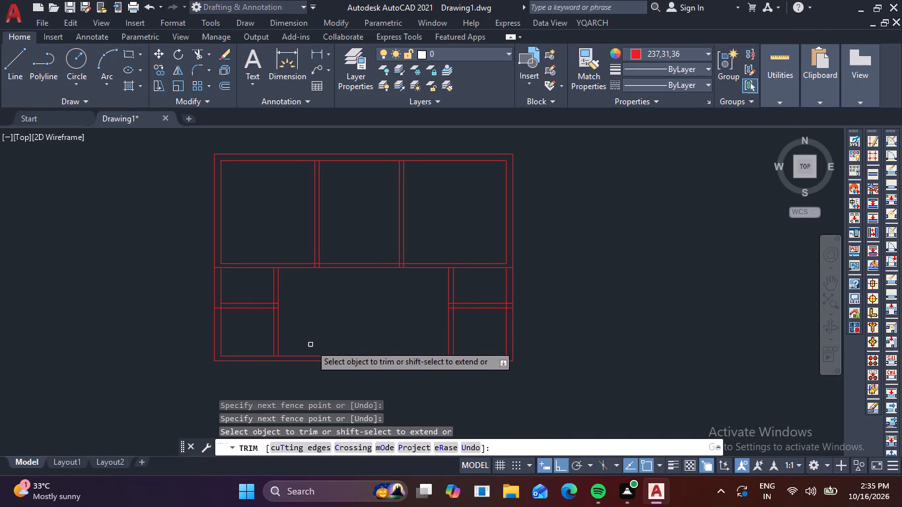
{"action": "key", "text": "Escape"}
{"action": "key", "text": "Escape"}
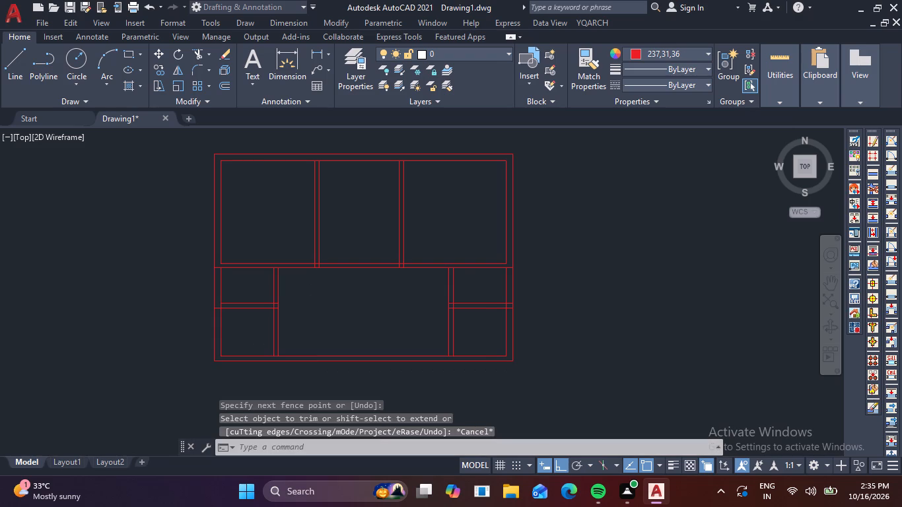
Offset the right cross wall's left line 9'5" to the left, and offset that copy another 6" left to form a middle wall.
{"action": "key", "text": "o"}
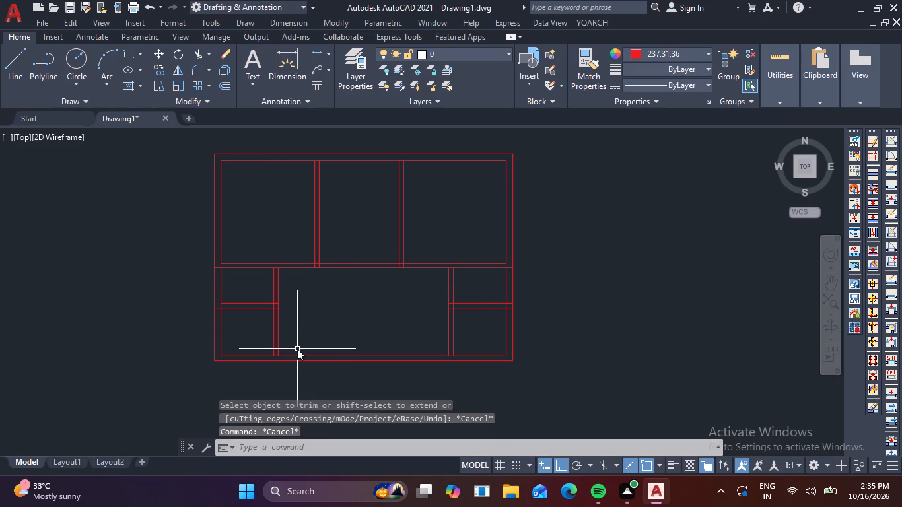
{"action": "key", "text": "Return"}
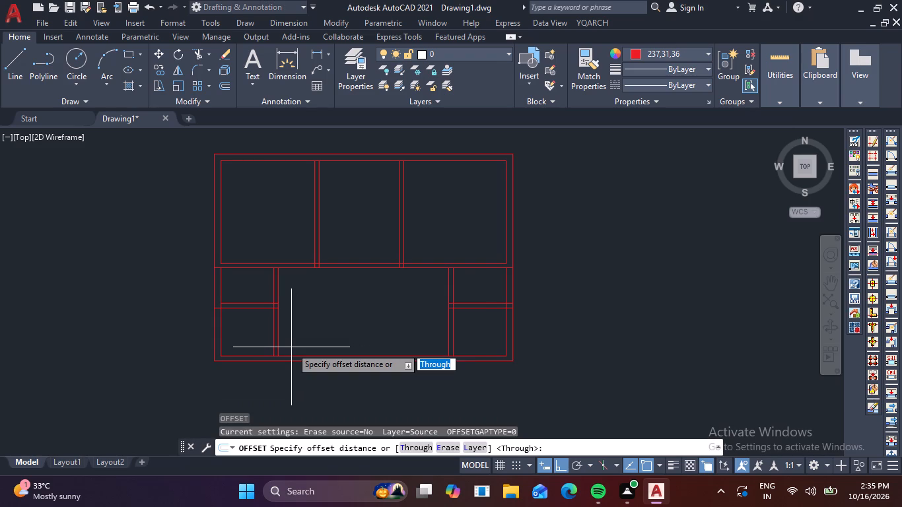
{"action": "key", "text": "9"}
{"action": "type", "text": "'5"}
{"action": "key", "text": "space"}
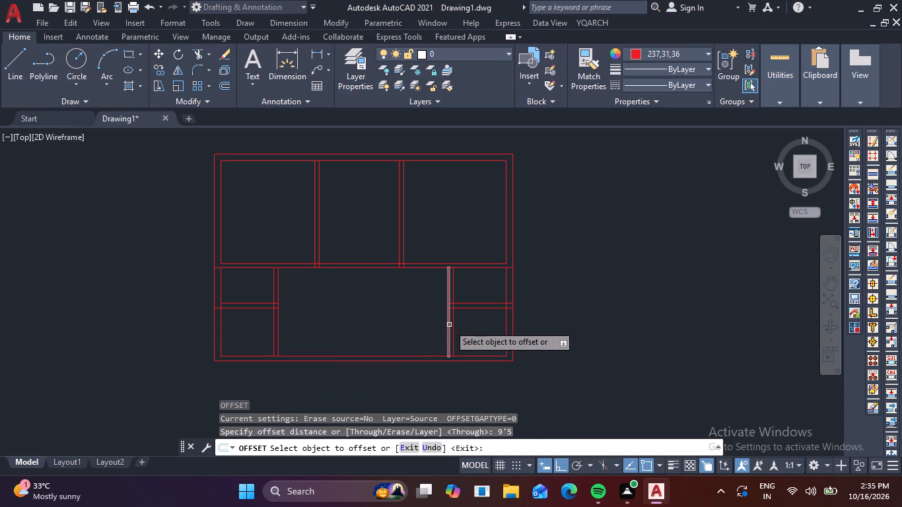
{"action": "left_click_drag", "start_coordinate": [449, 325], "coordinate": [431, 325]}
{"action": "left_click", "coordinate": [337, 325]}
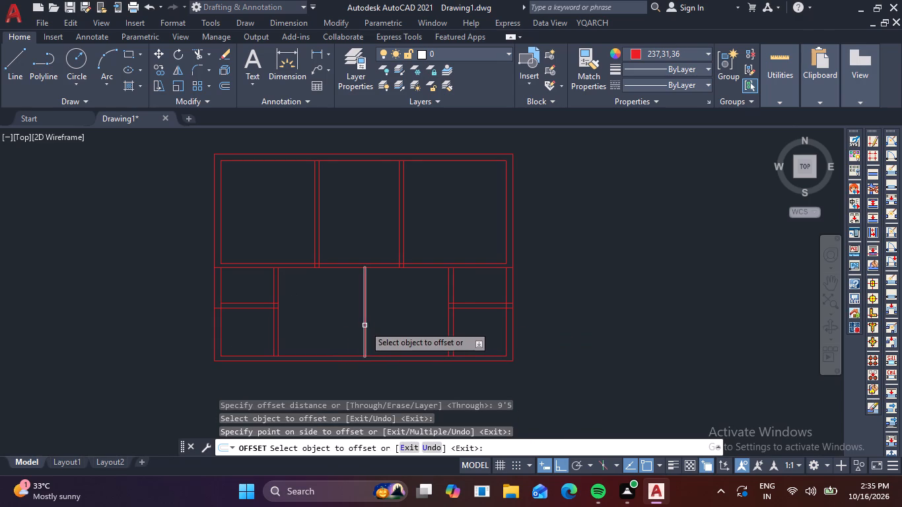
{"action": "left_click", "coordinate": [364, 325]}
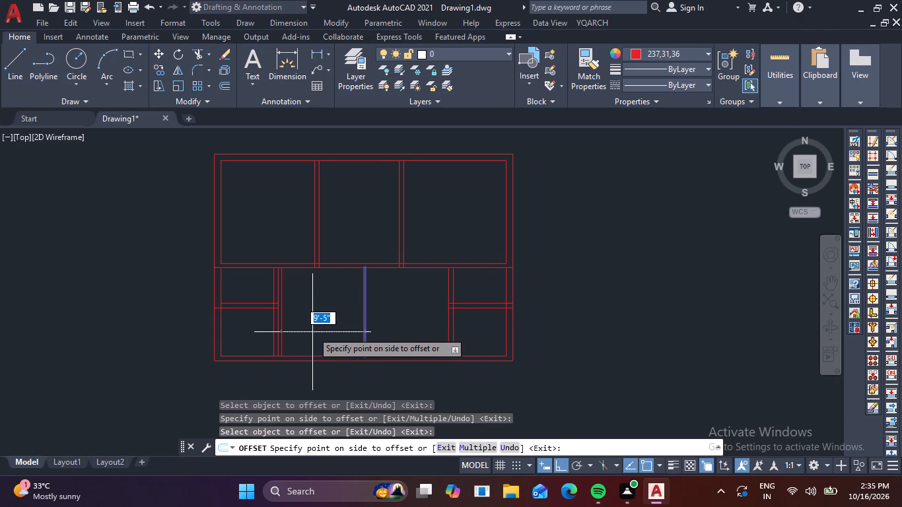
{"action": "key", "text": "6"}
{"action": "key", "text": "space"}
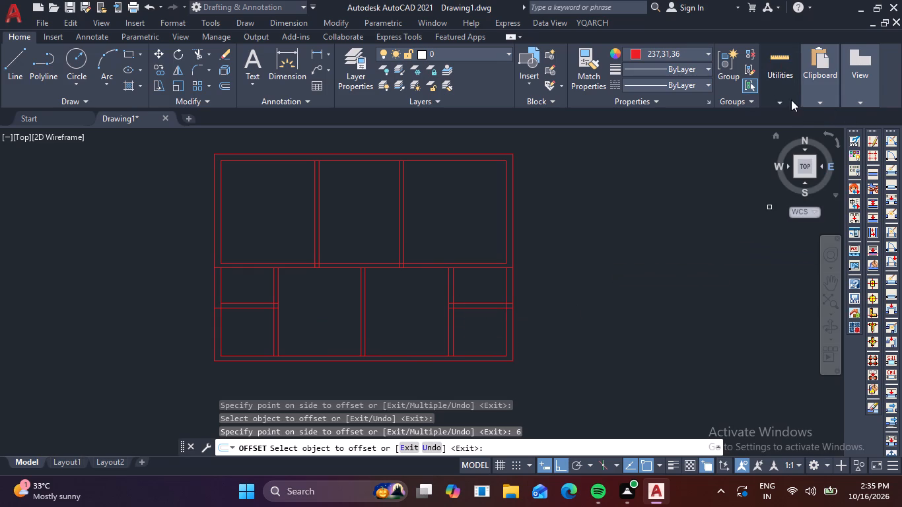
Quick-measure the plan's walls, including the length of the bottommost wall's outer line.
{"action": "left_click", "coordinate": [791, 100]}
{"action": "left_click", "coordinate": [784, 124]}
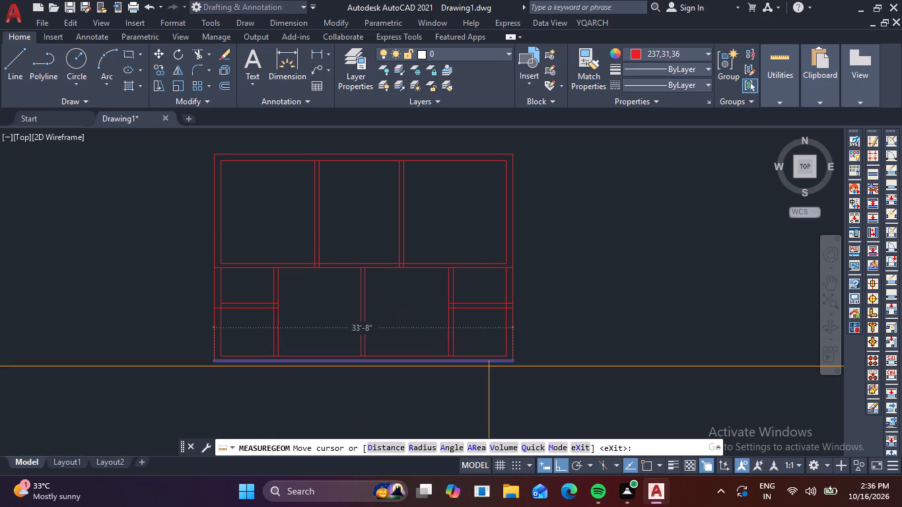
{"action": "key", "text": "Escape"}
Offset the bottommost wall's outer line 4' down, and offset that copy another 6" down to form a new wall.
{"action": "scroll", "coordinate": [432, 339], "scroll_direction": "down", "scroll_amount": 1}
{"action": "middle_click_drag", "start_coordinate": [434, 366], "coordinate": [474, 292]}
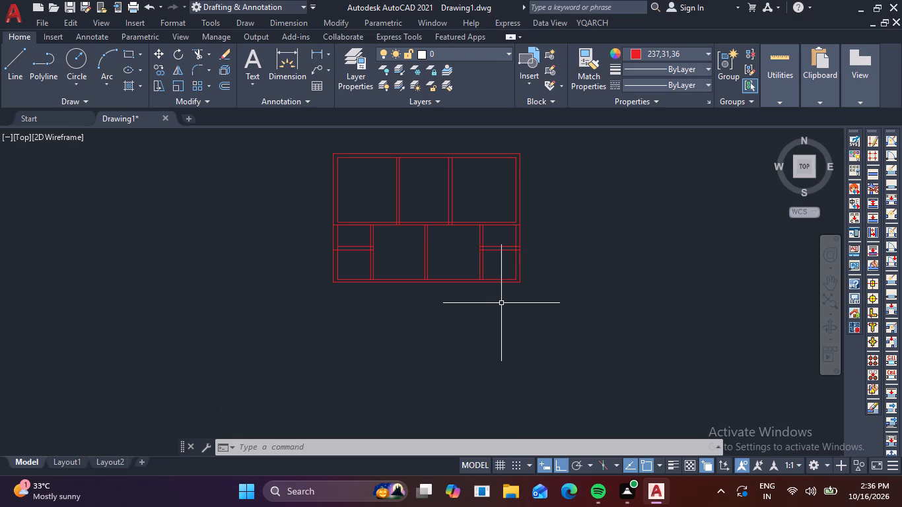
{"action": "key", "text": "o"}
{"action": "key", "text": "space"}
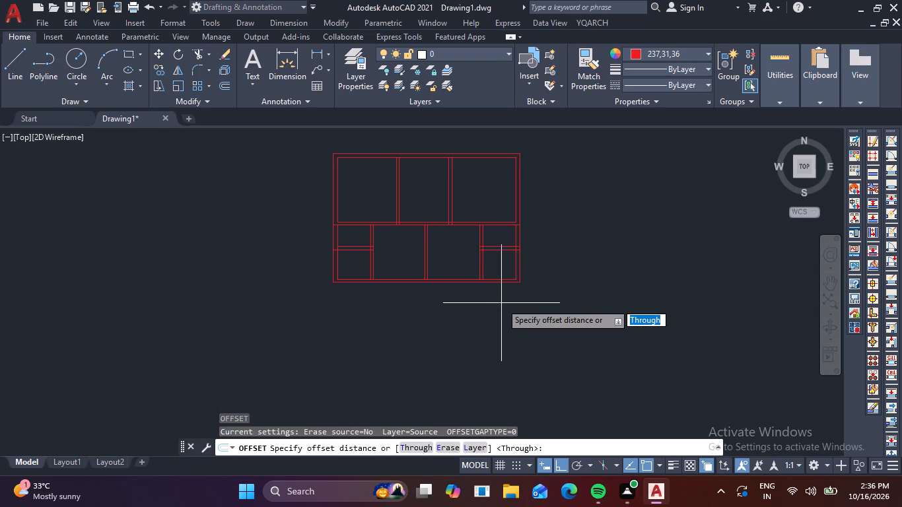
{"action": "key", "text": "4"}
{"action": "key", "text": "apostrophe"}
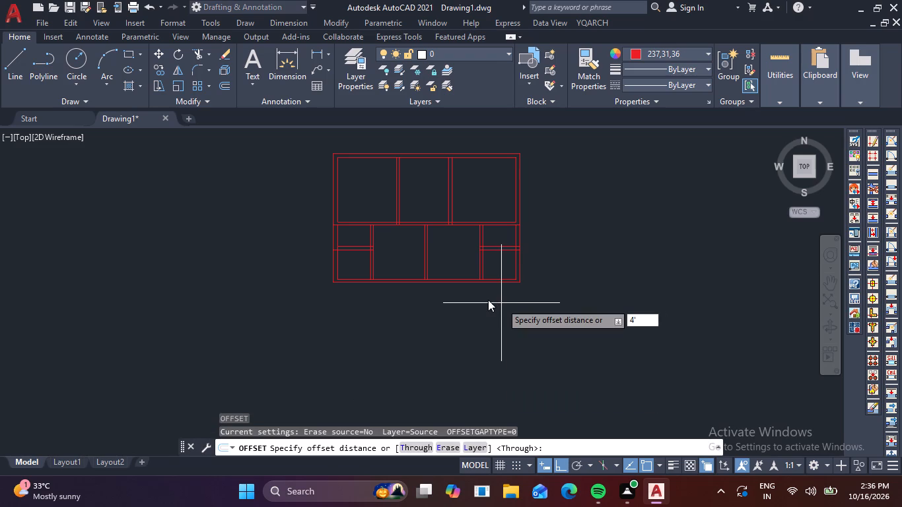
{"action": "key", "text": "space"}
{"action": "left_click", "coordinate": [466, 284]}
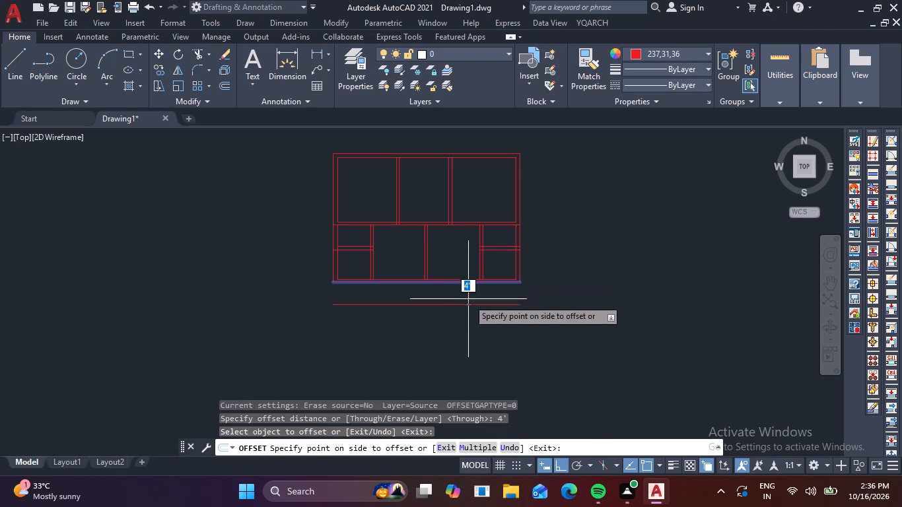
{"action": "left_click", "coordinate": [469, 312]}
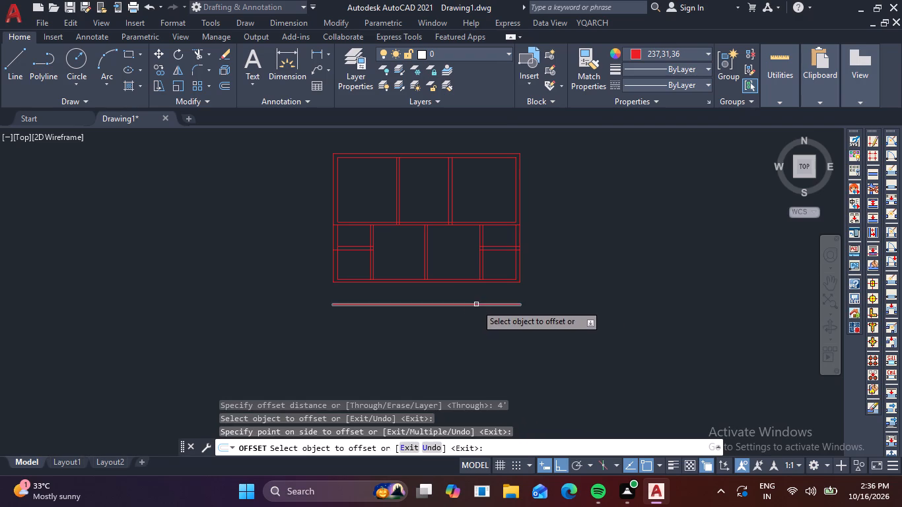
{"action": "left_click", "coordinate": [476, 304]}
{"action": "key", "text": "6"}
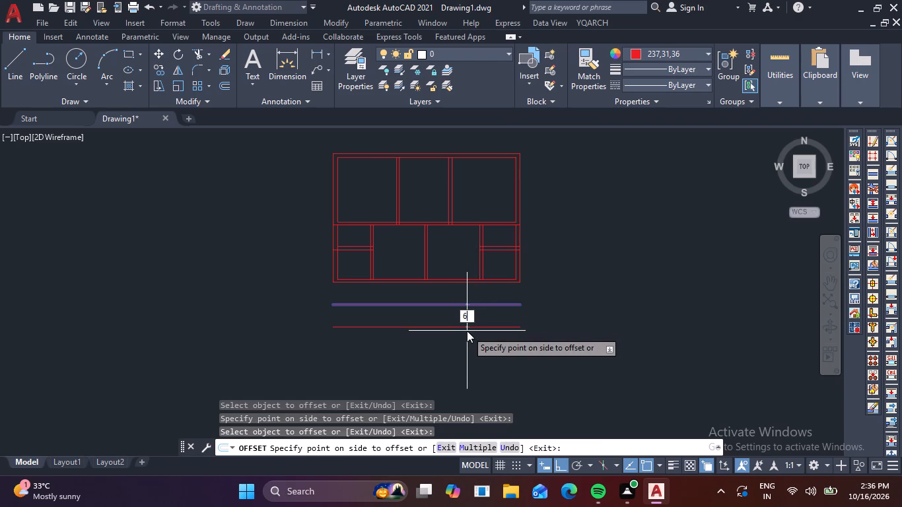
{"action": "key", "text": "space"}
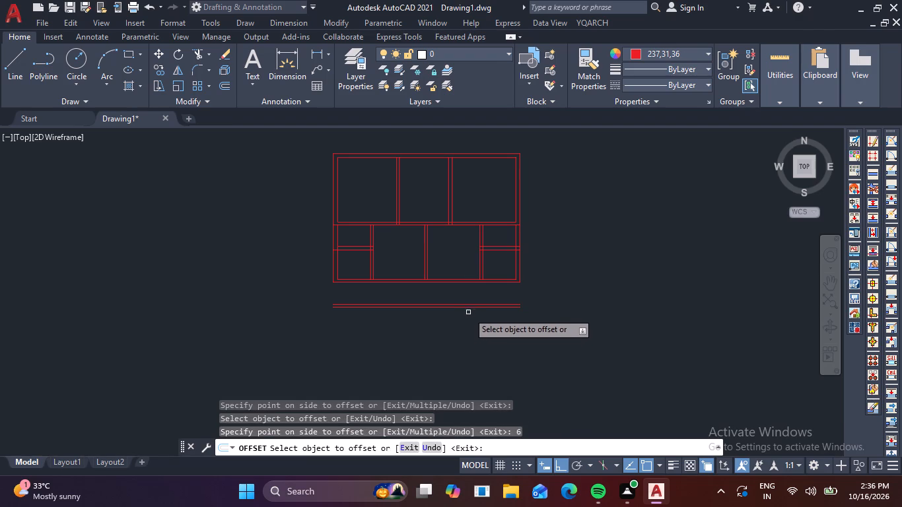
Offset the new wall's lower line 10'11" down, and offset that copy another 6" down to form a further wall.
{"action": "left_click", "coordinate": [479, 308]}
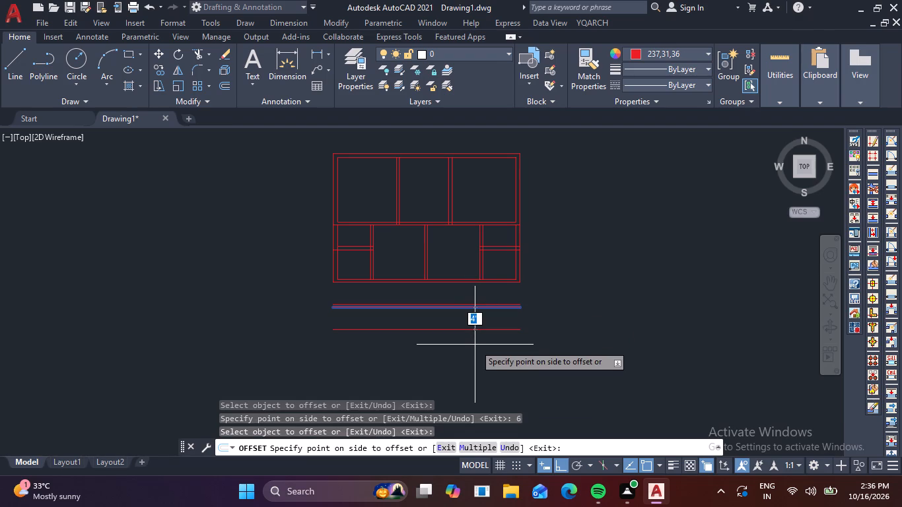
{"action": "key", "text": "1"}
{"action": "type", "text": "0'11"}
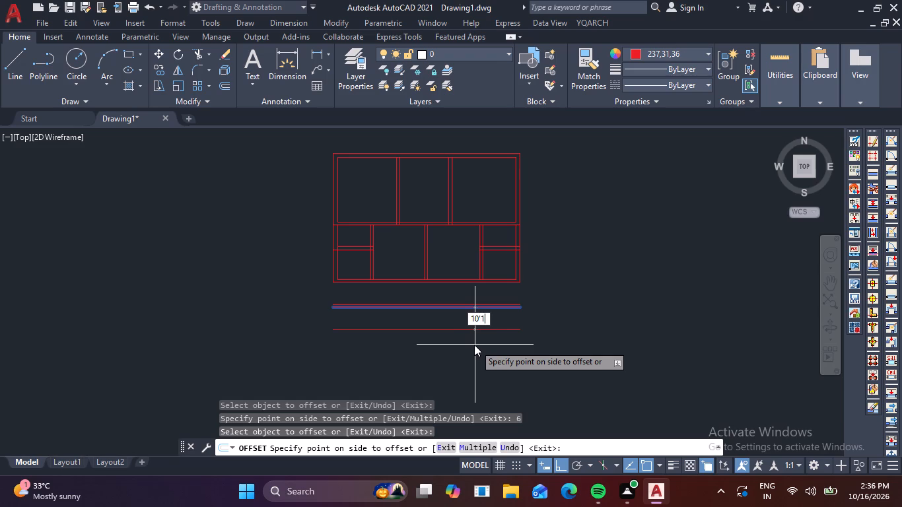
{"action": "key", "text": "space"}
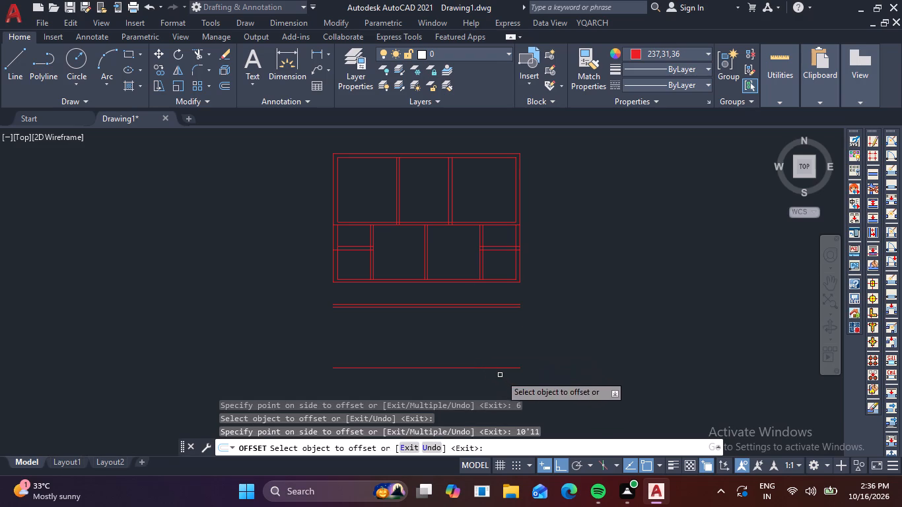
{"action": "left_click", "coordinate": [491, 366]}
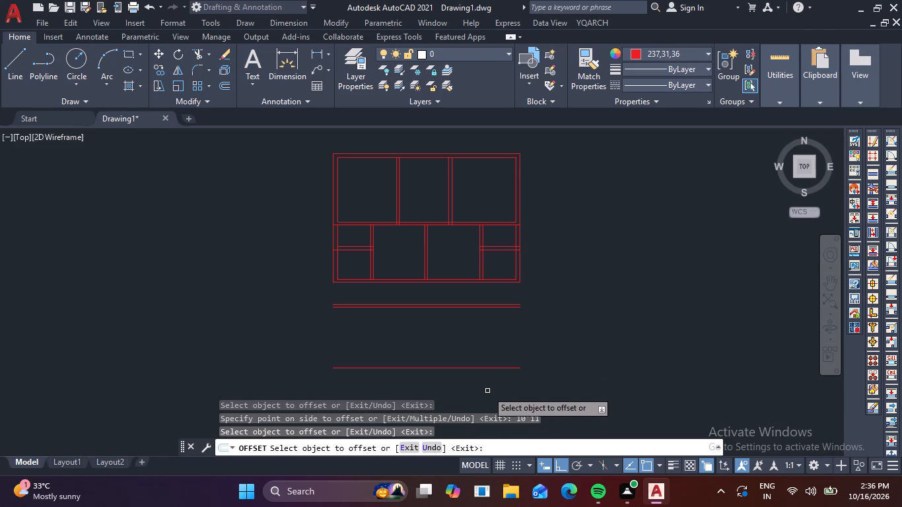
{"action": "left_click", "coordinate": [494, 368]}
{"action": "type", "text": "6"}
{"action": "key", "text": "space"}
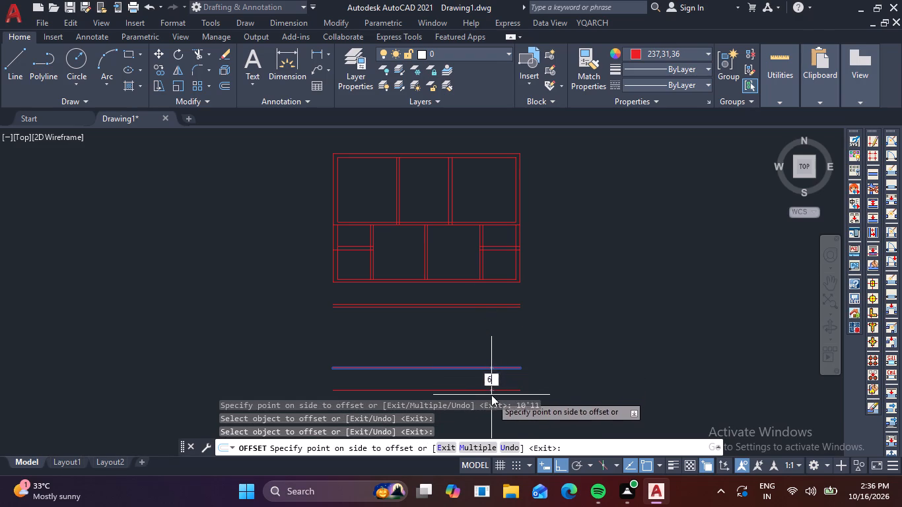
{"action": "key", "text": "Escape"}
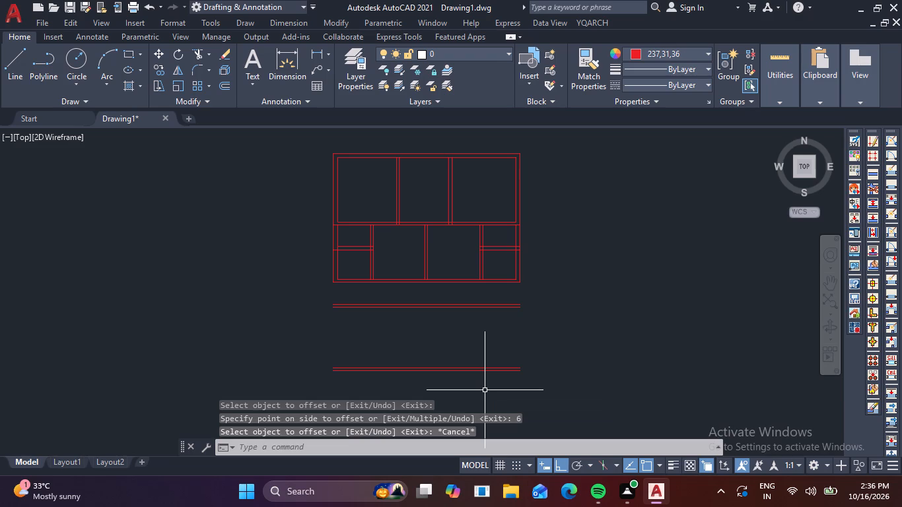
Fillet the 4' passage's lower wall lines to the matching inner and outer side wall lines, closing its left and right corners.
{"action": "type", "text": "f"}
{"action": "key", "text": "space"}
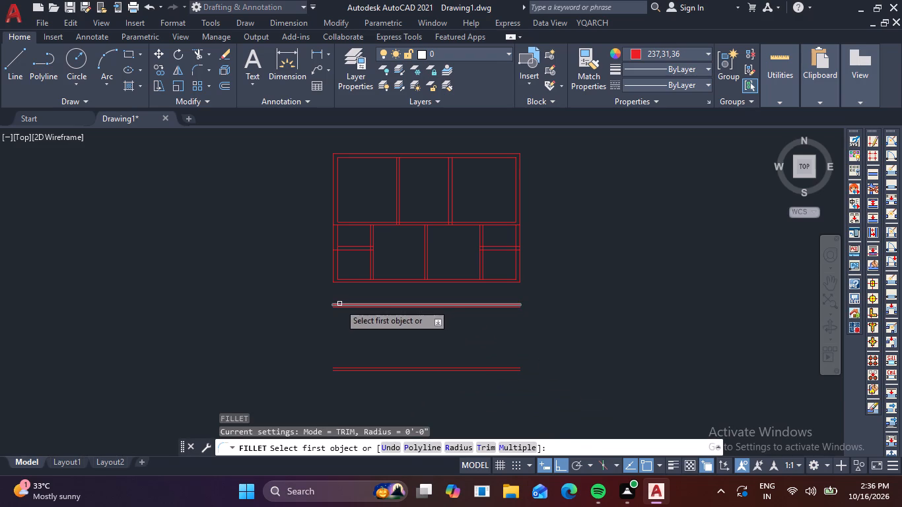
{"action": "left_click", "coordinate": [339, 304]}
{"action": "left_click", "coordinate": [337, 273]}
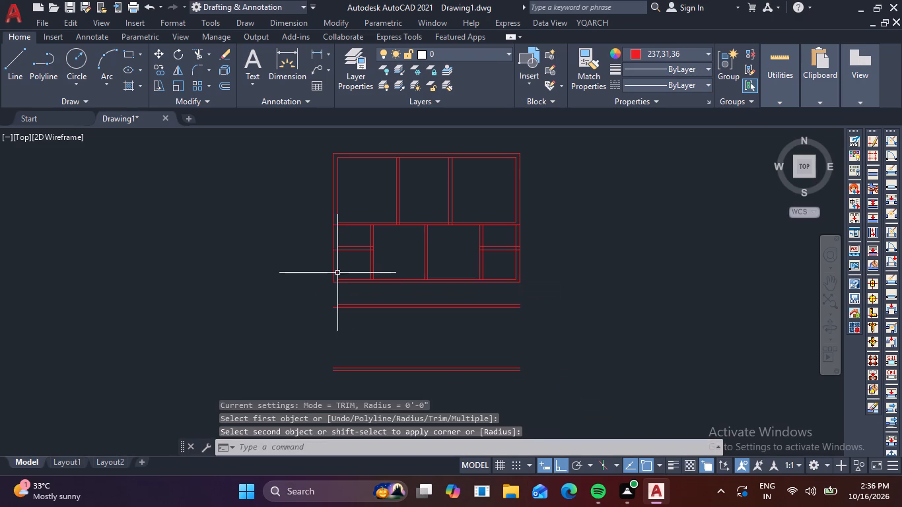
{"action": "key", "text": "space"}
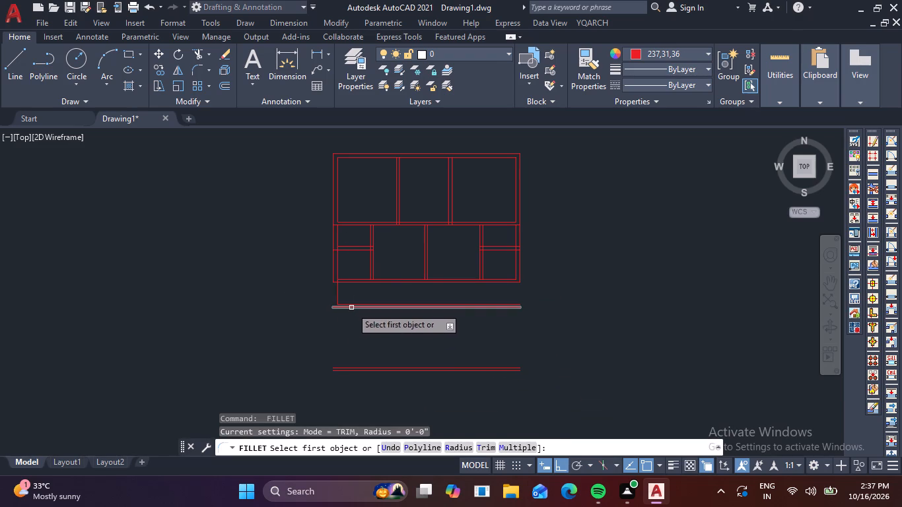
{"action": "left_click", "coordinate": [352, 308]}
{"action": "left_click", "coordinate": [331, 275]}
{"action": "key", "text": "space"}
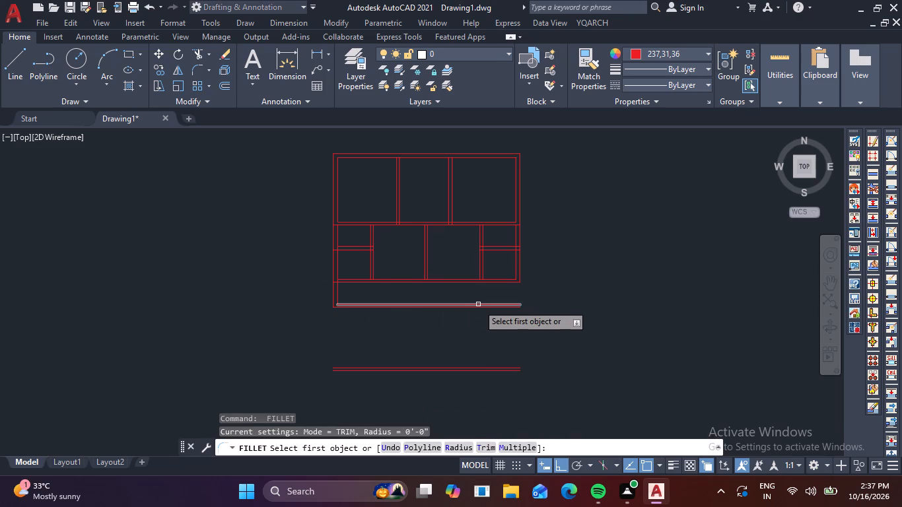
{"action": "left_click", "coordinate": [489, 305]}
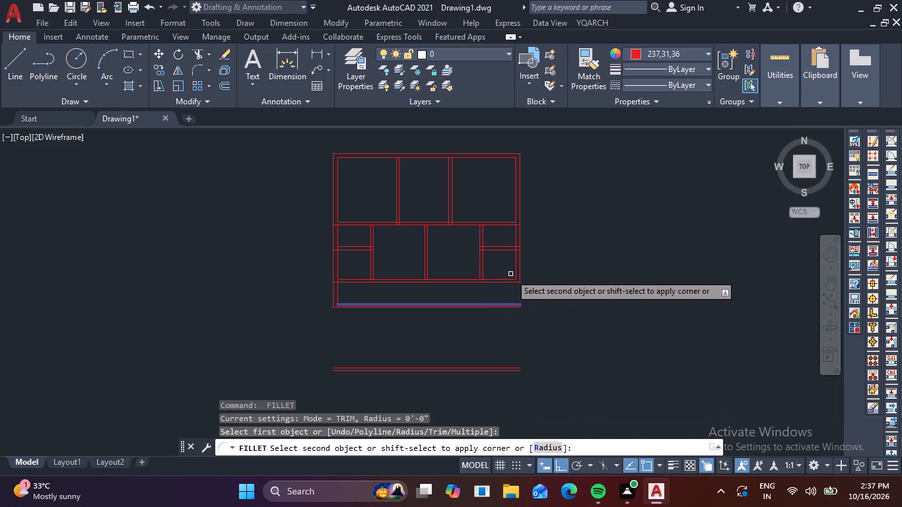
{"action": "left_click", "coordinate": [514, 271]}
{"action": "left_click", "coordinate": [514, 271]}
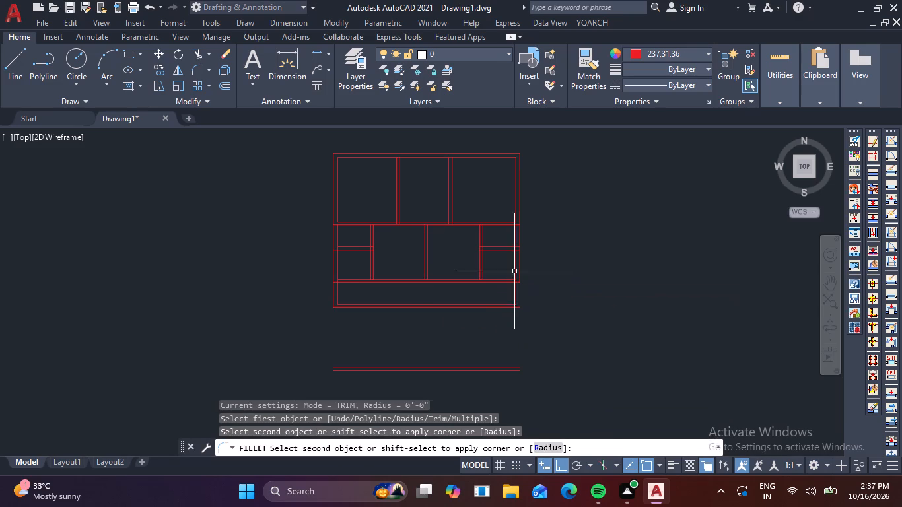
{"action": "key", "text": "space"}
{"action": "left_click", "coordinate": [508, 308]}
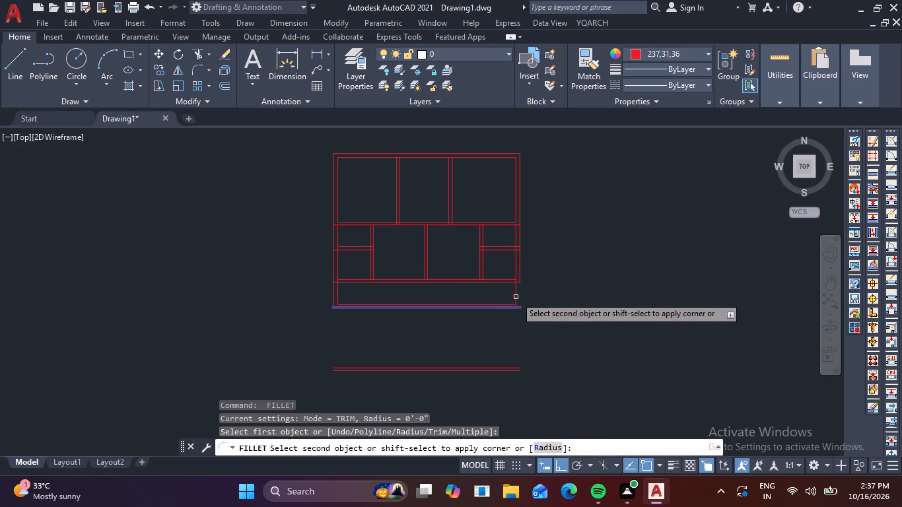
{"action": "left_click", "coordinate": [520, 270]}
Fillet the bottommost wall's inner and outer lines to the matching side wall lines, closing the lower row's left and right corners.
{"action": "key", "text": "space"}
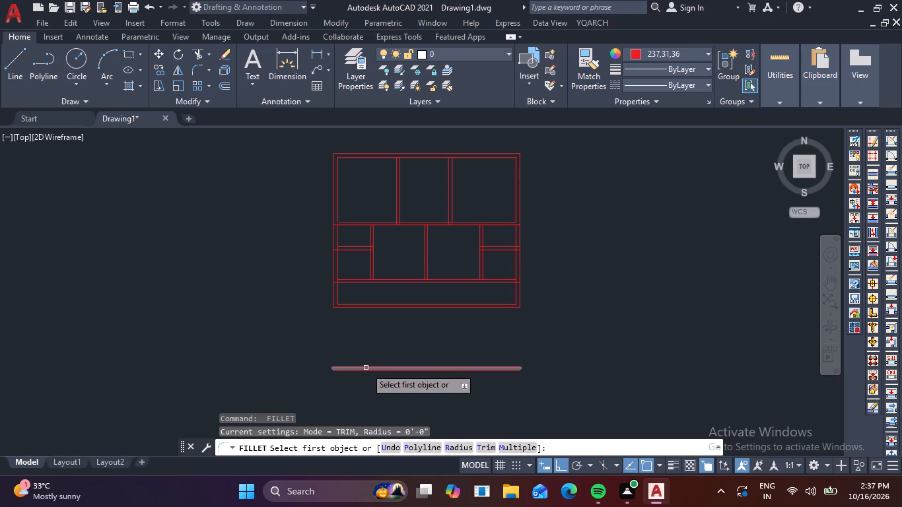
{"action": "left_click", "coordinate": [366, 368]}
{"action": "left_click", "coordinate": [337, 292]}
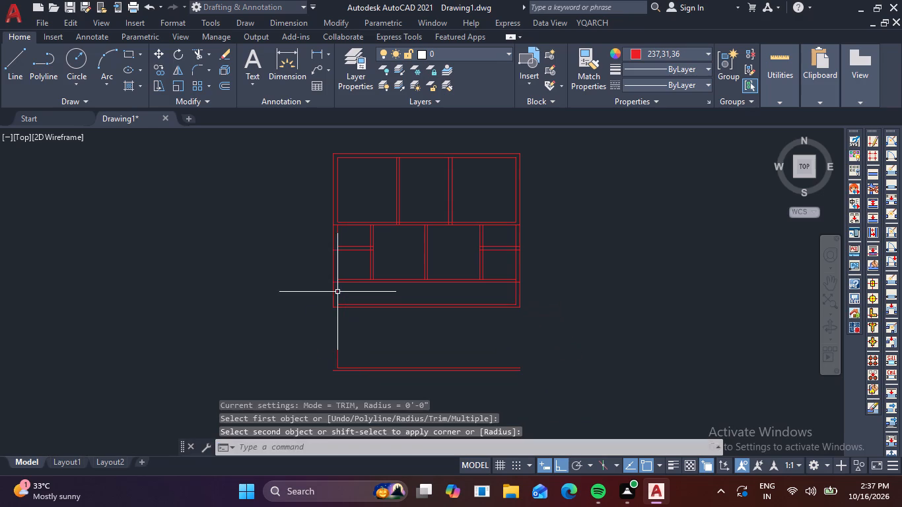
{"action": "key", "text": "space"}
{"action": "left_click", "coordinate": [495, 368]}
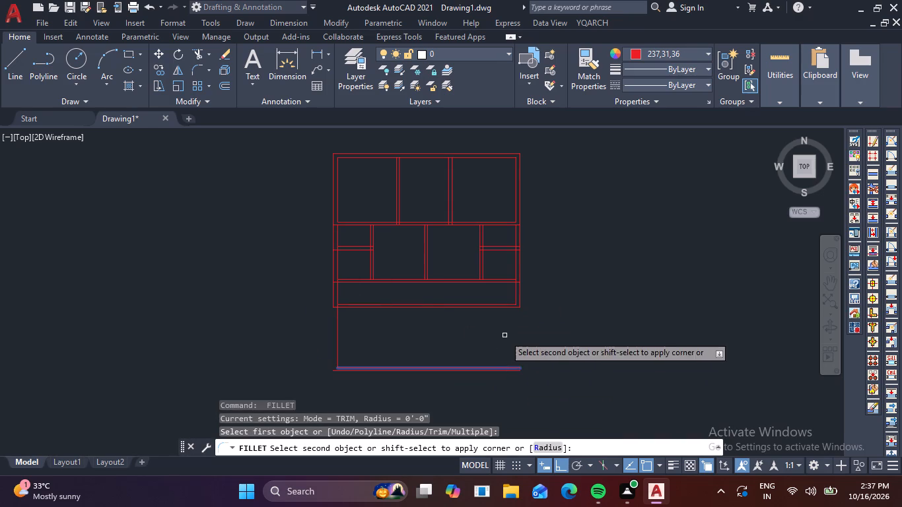
{"action": "left_click", "coordinate": [516, 294]}
{"action": "key", "text": "space"}
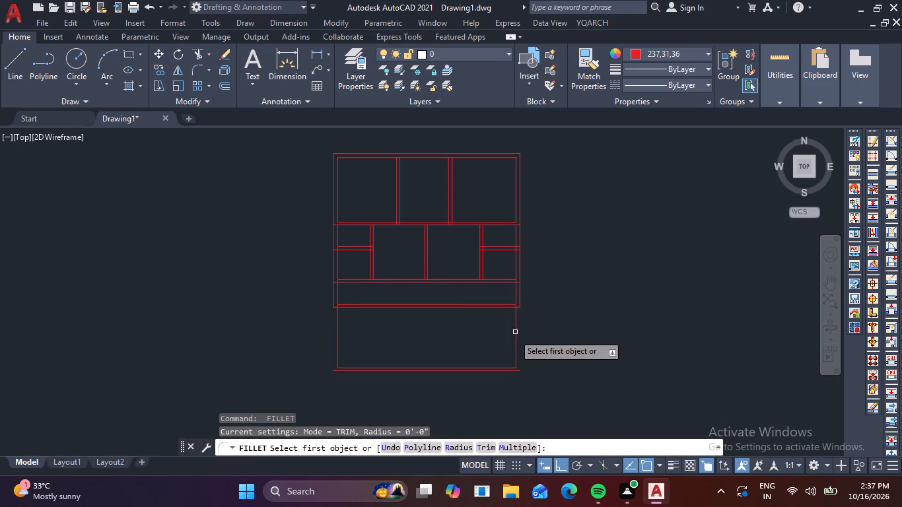
{"action": "left_click", "coordinate": [512, 370]}
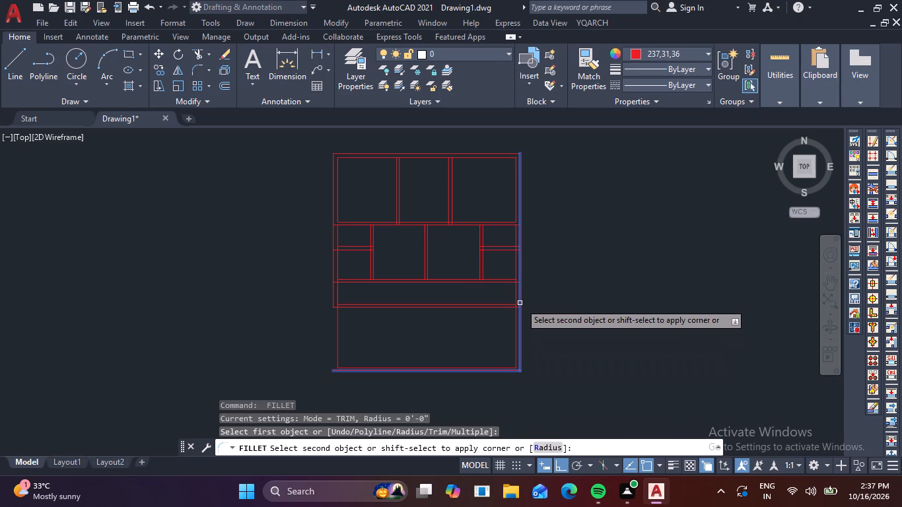
{"action": "left_click", "coordinate": [520, 303]}
{"action": "key", "text": "space"}
{"action": "left_click", "coordinate": [347, 370]}
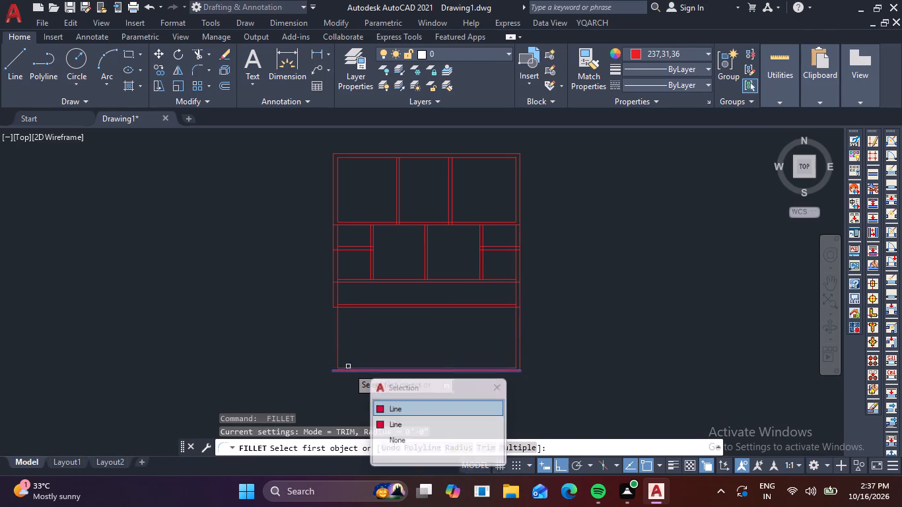
{"action": "left_click", "coordinate": [333, 302]}
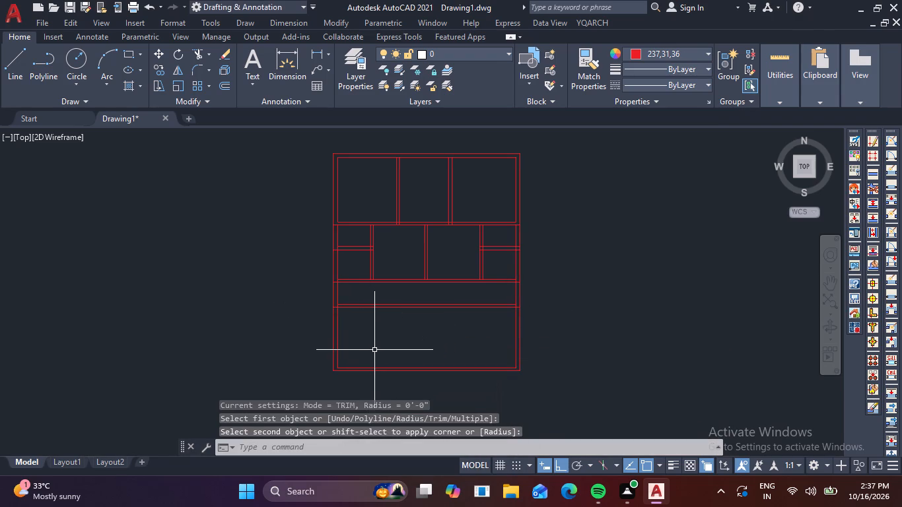
{"action": "key", "text": "Escape"}
{"action": "key", "text": "Escape"}
{"action": "key", "text": "Escape"}
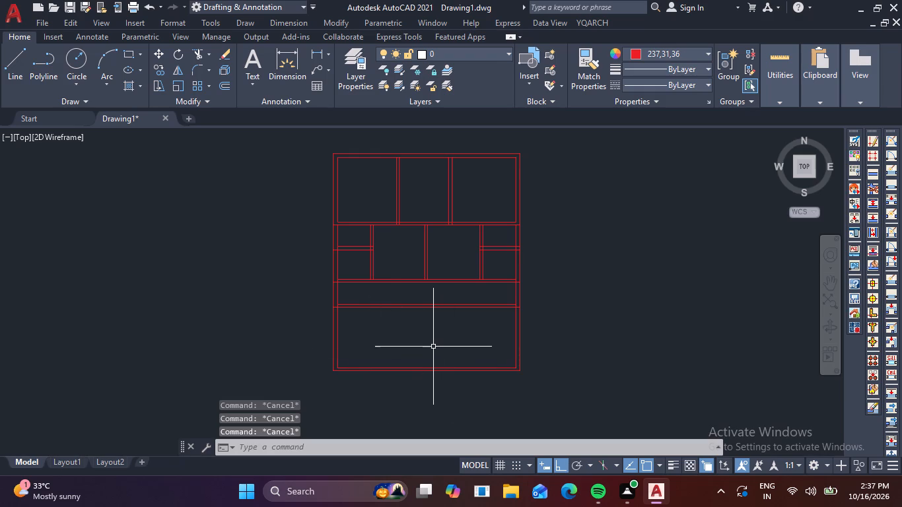
Trim the left and right inner side wall lines where they cross the wall between the passage and lower row.
{"action": "type", "text": "tr"}
{"action": "key", "text": "space"}
{"action": "scroll", "coordinate": [337, 306], "scroll_direction": "up", "scroll_amount": 4}
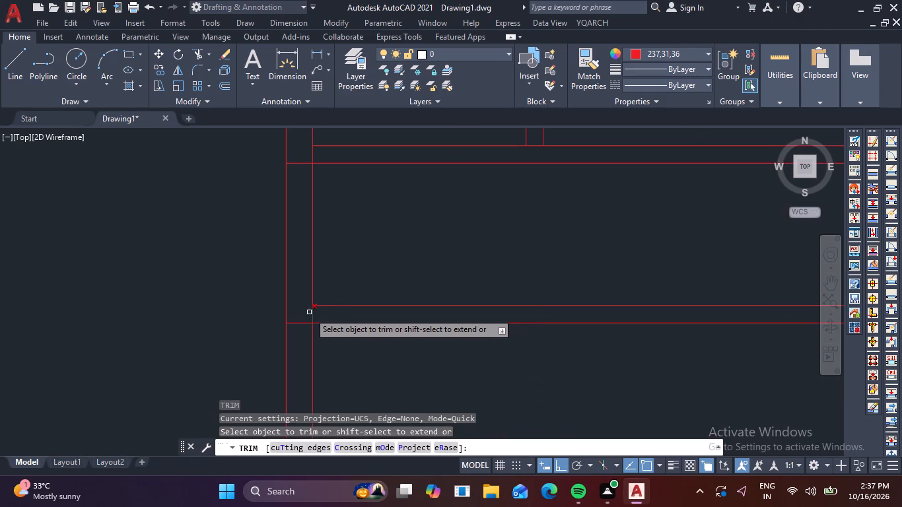
{"action": "left_click", "coordinate": [309, 312]}
{"action": "left_click", "coordinate": [322, 312]}
{"action": "scroll", "coordinate": [326, 317], "scroll_direction": "down", "scroll_amount": 4}
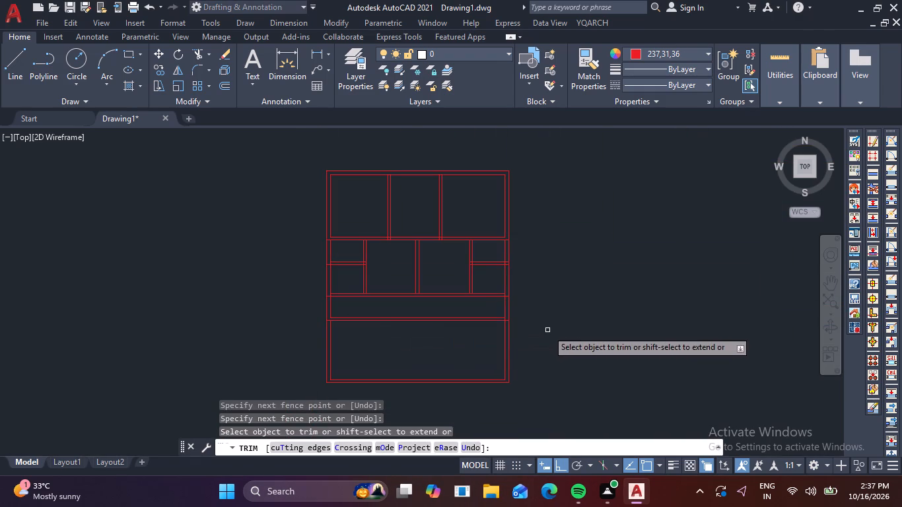
{"action": "scroll", "coordinate": [501, 322], "scroll_direction": "up", "scroll_amount": 6}
{"action": "left_click_drag", "start_coordinate": [528, 307], "coordinate": [501, 307]}
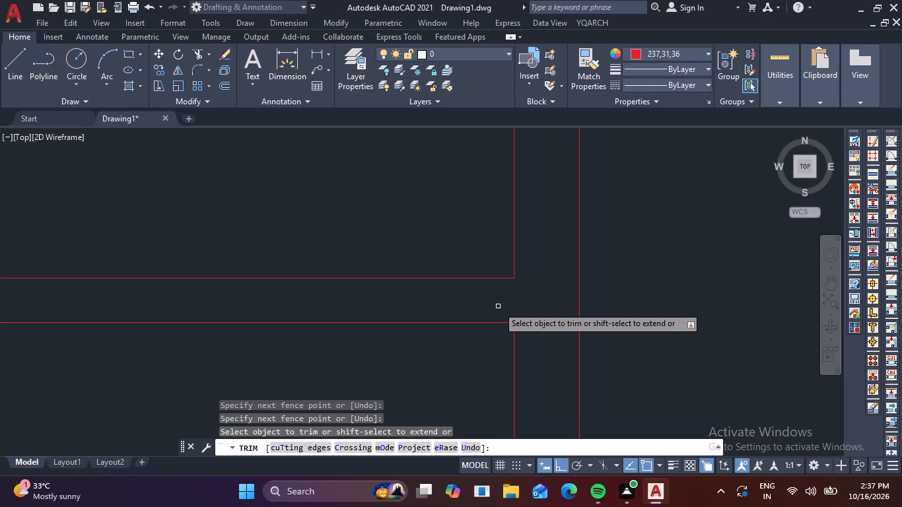
{"action": "key", "text": "Escape"}
Offset the lower row's left inner wall line 12' to the right, and offset that copy another 6" right to form a partition.
{"action": "scroll", "coordinate": [471, 329], "scroll_direction": "down", "scroll_amount": 6}
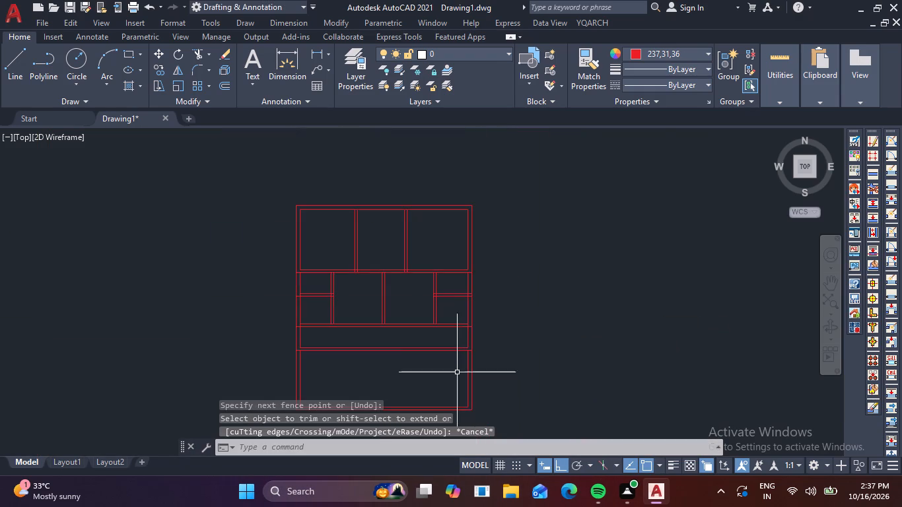
{"action": "middle_click_drag", "start_coordinate": [444, 380], "coordinate": [481, 317]}
{"action": "key", "text": "o"}
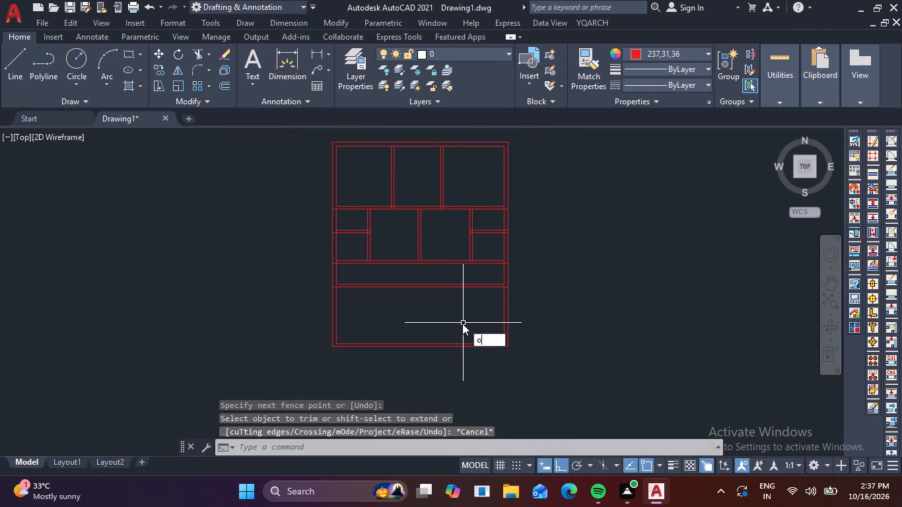
{"action": "key", "text": "space"}
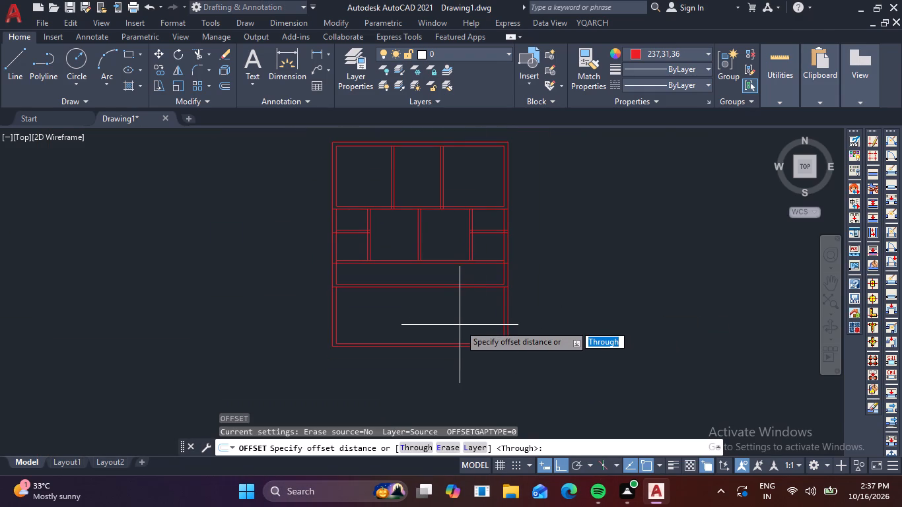
{"action": "type", "text": "12'"}
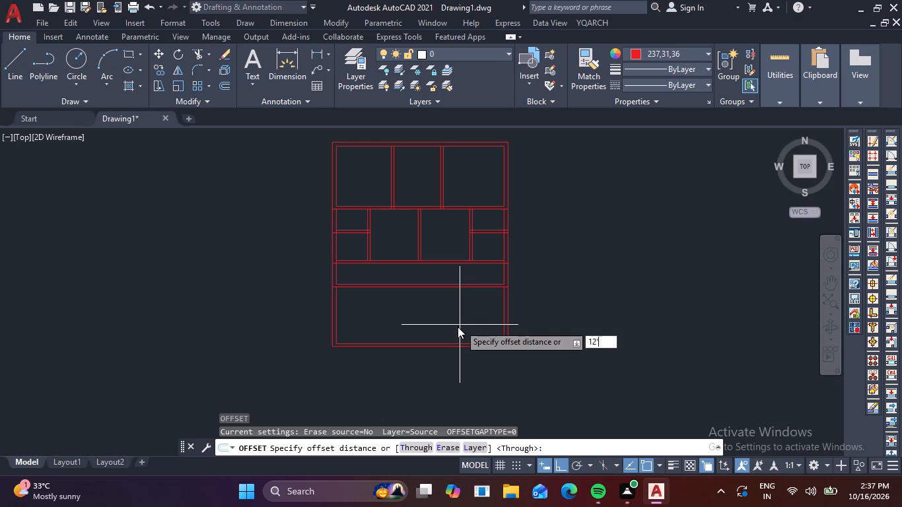
{"action": "key", "text": "space"}
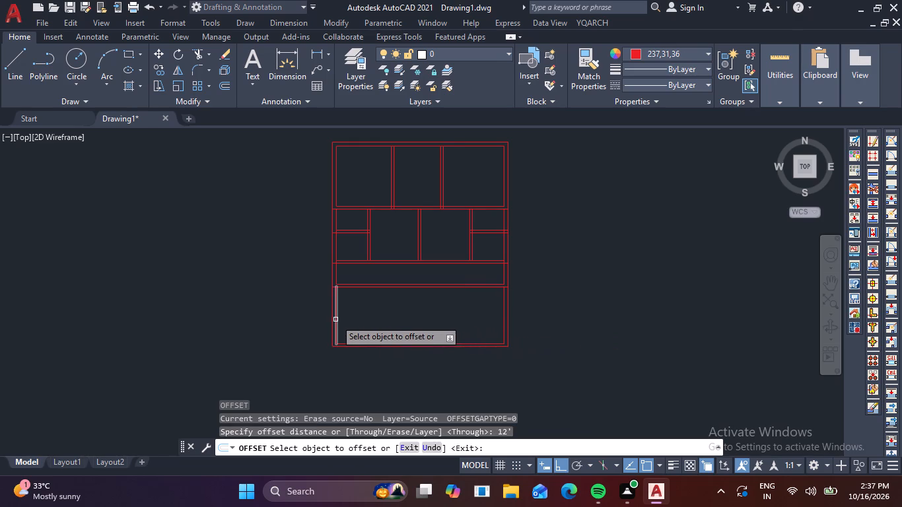
{"action": "left_click", "coordinate": [337, 319]}
{"action": "left_click", "coordinate": [448, 317]}
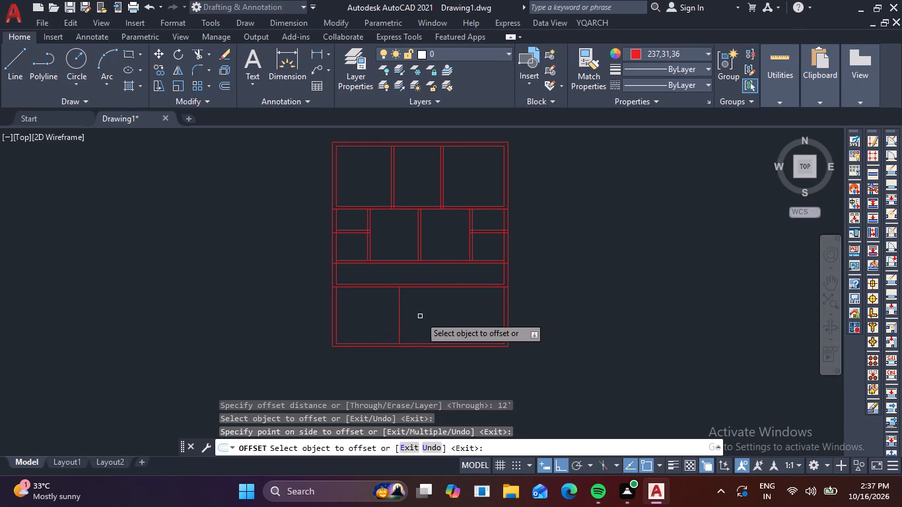
{"action": "left_click", "coordinate": [398, 316]}
{"action": "type", "text": "6"}
{"action": "key", "text": "space"}
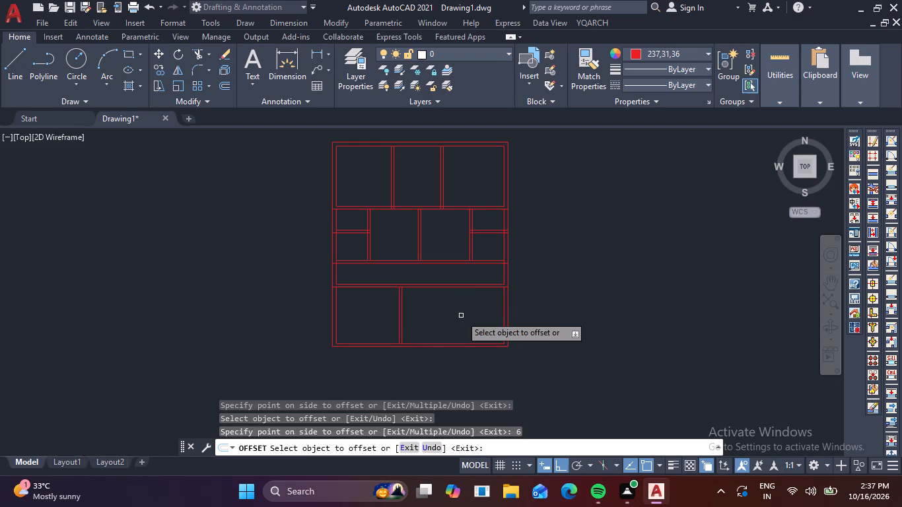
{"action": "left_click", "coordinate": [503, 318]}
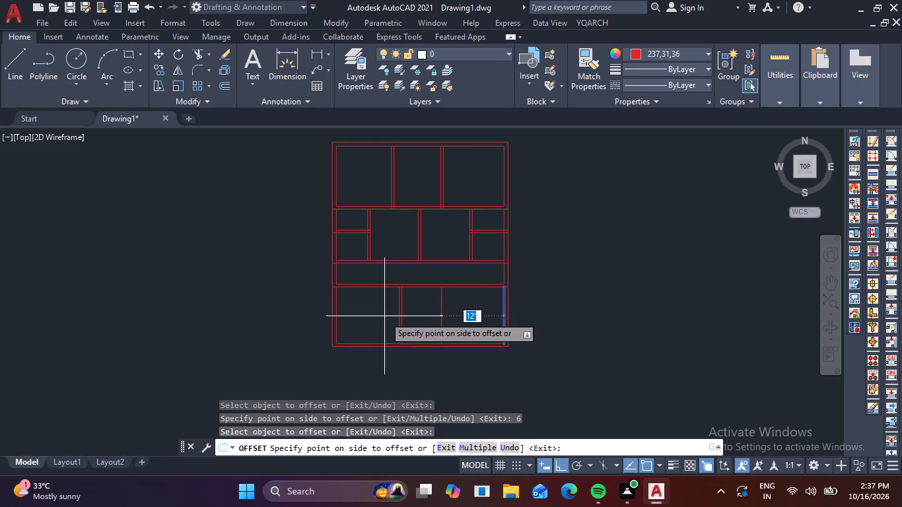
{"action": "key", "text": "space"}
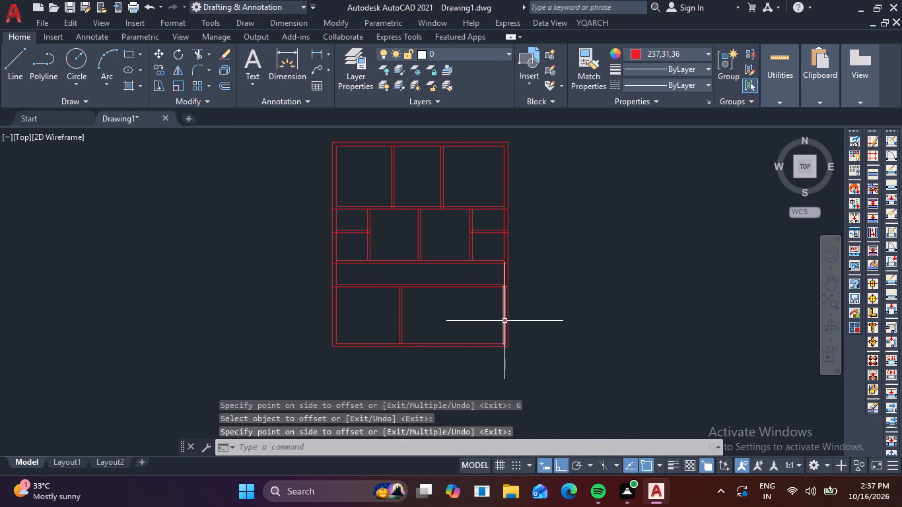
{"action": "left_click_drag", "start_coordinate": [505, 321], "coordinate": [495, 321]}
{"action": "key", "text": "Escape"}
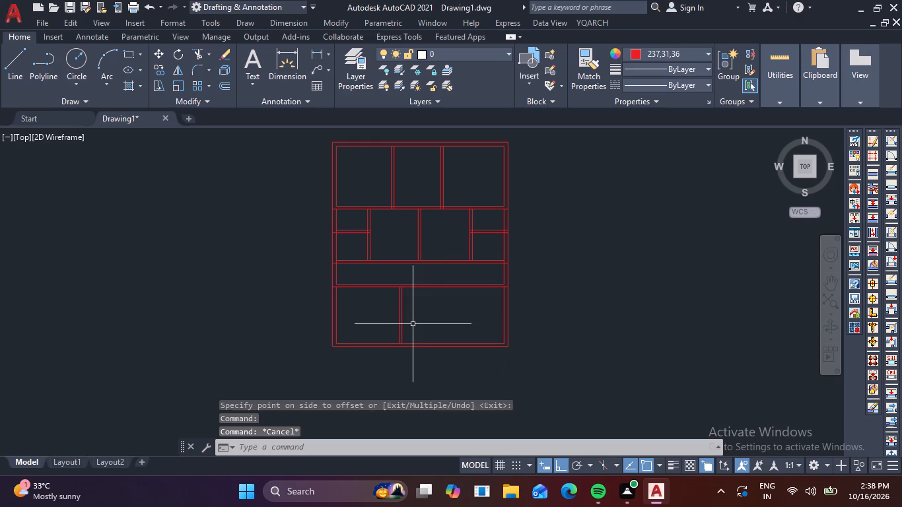
Offset the lower row's right inner wall line 12' to the left, and offset that copy another 6" left to form a second partition.
{"action": "key", "text": "space"}
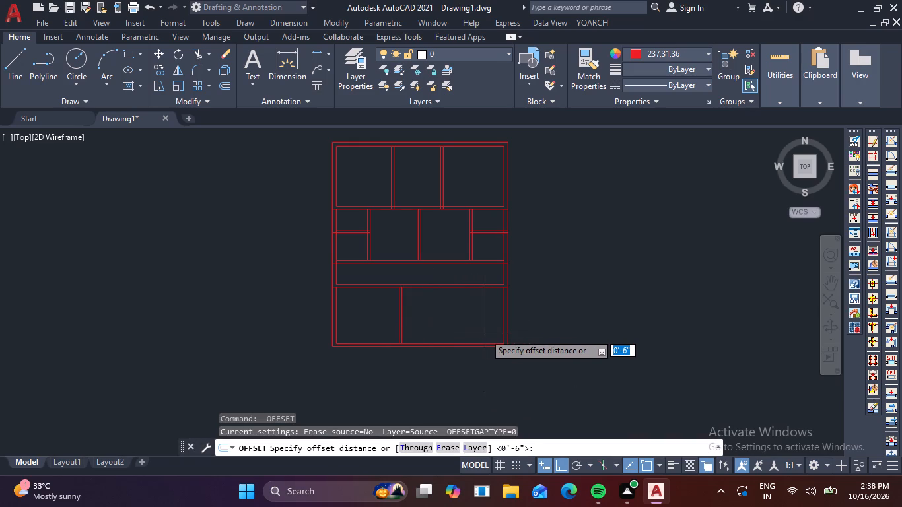
{"action": "type", "text": "12"}
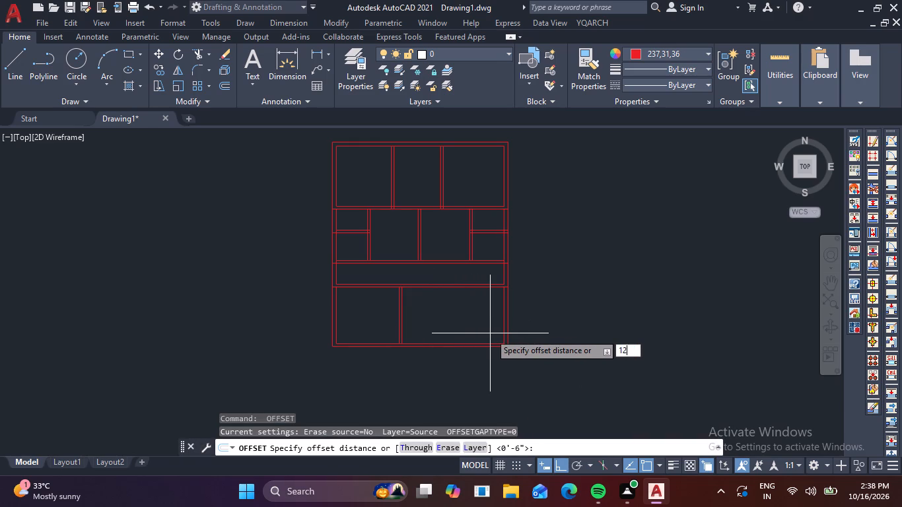
{"action": "key", "text": "apostrophe"}
{"action": "key", "text": "space"}
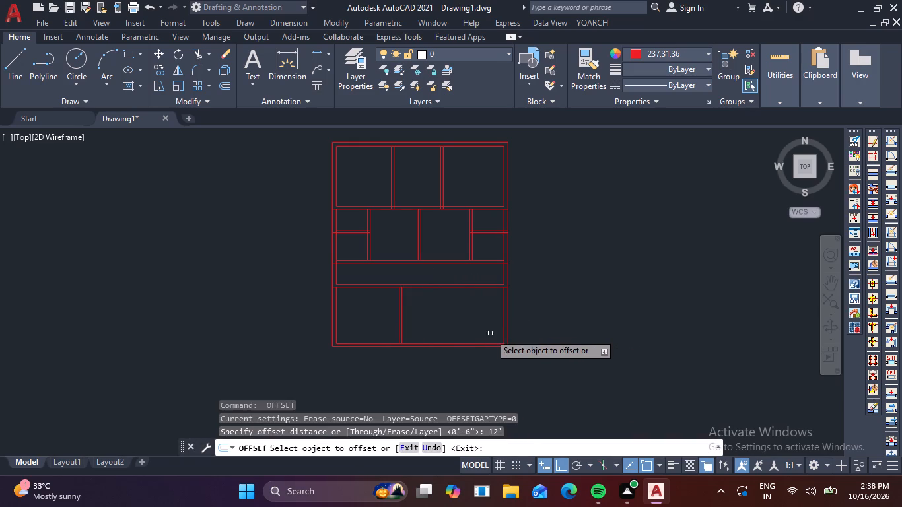
{"action": "left_click_drag", "start_coordinate": [503, 329], "coordinate": [495, 326]}
{"action": "left_click", "coordinate": [395, 329]}
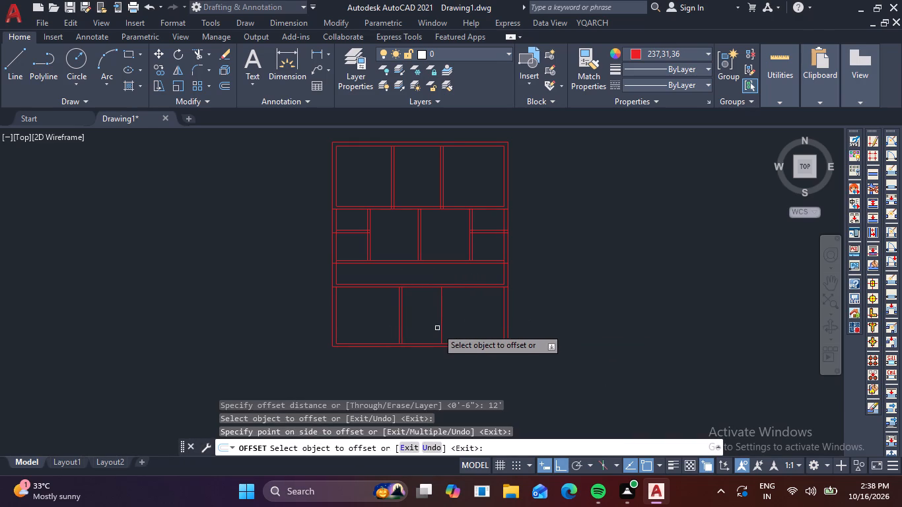
{"action": "left_click", "coordinate": [439, 327]}
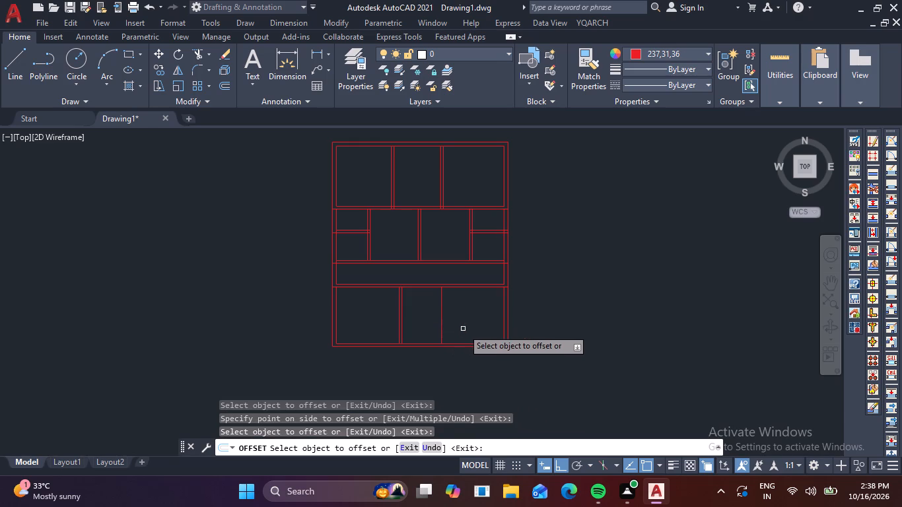
{"action": "left_click", "coordinate": [442, 323]}
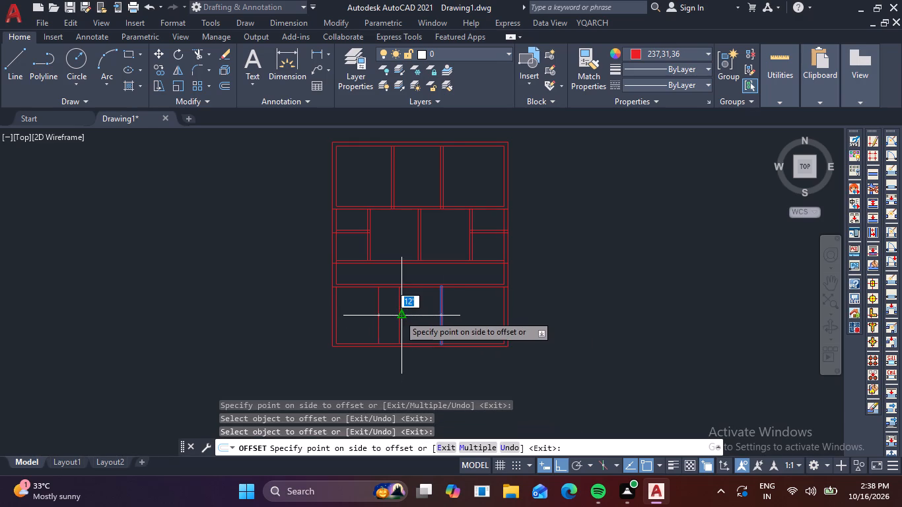
{"action": "type", "text": "6"}
{"action": "key", "text": "space"}
{"action": "key", "text": "Escape"}
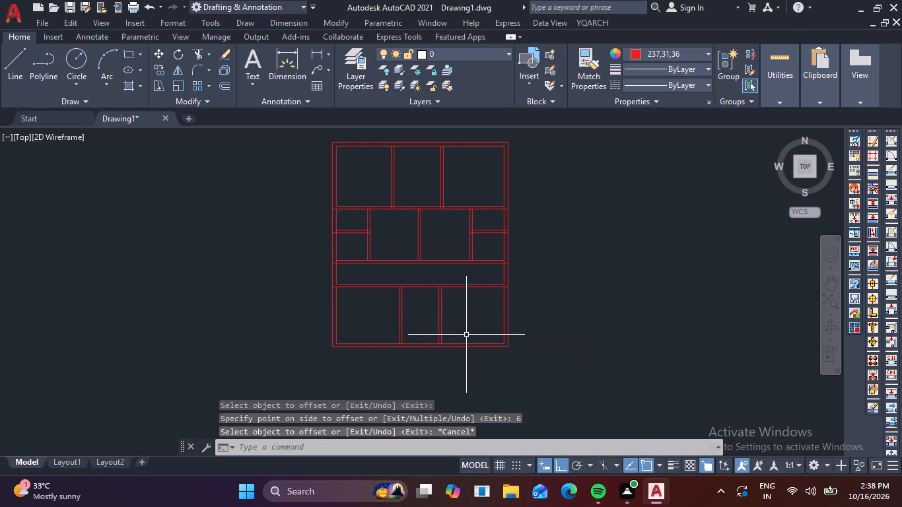
Extend both lower-row partitions' double lines upward across the passage to the upper line of the wall above it.
{"action": "key", "text": "Escape"}
{"action": "key", "text": "Escape"}
{"action": "key", "text": "Escape"}
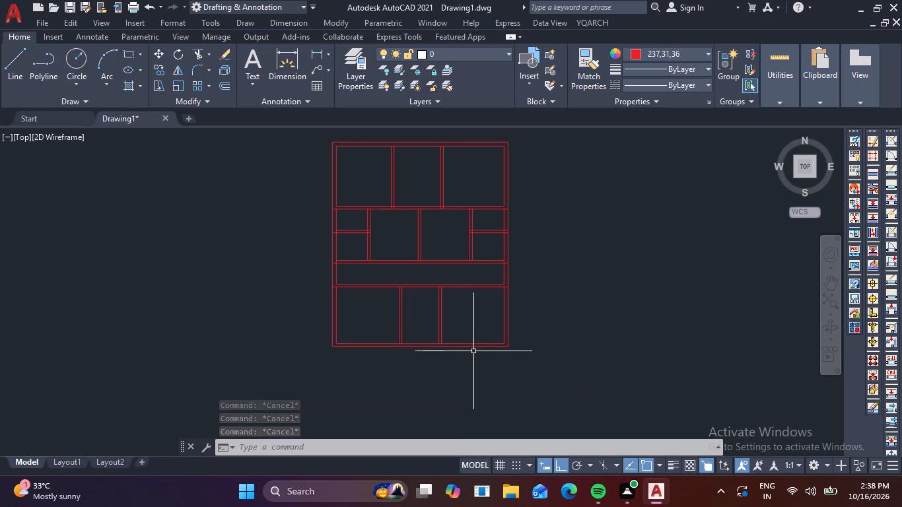
{"action": "key", "text": "Escape"}
{"action": "key", "text": "e"}
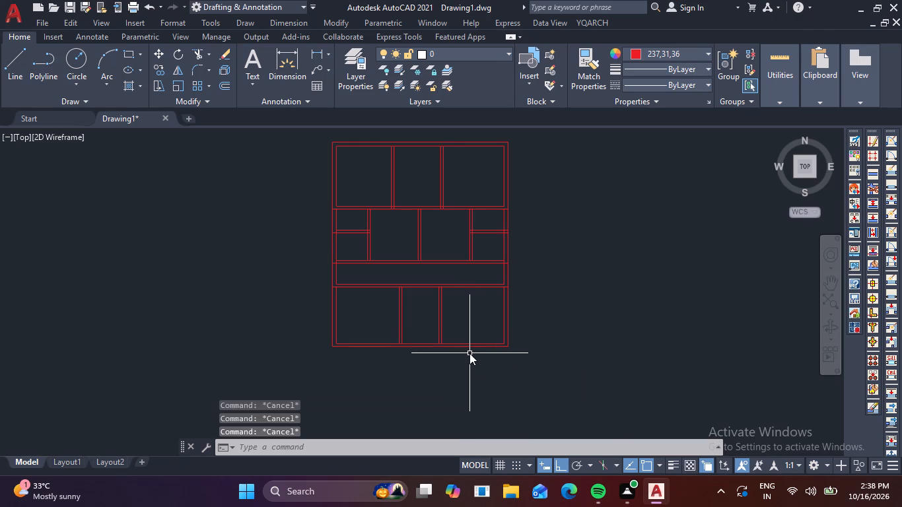
{"action": "key", "text": "x"}
{"action": "key", "text": "space"}
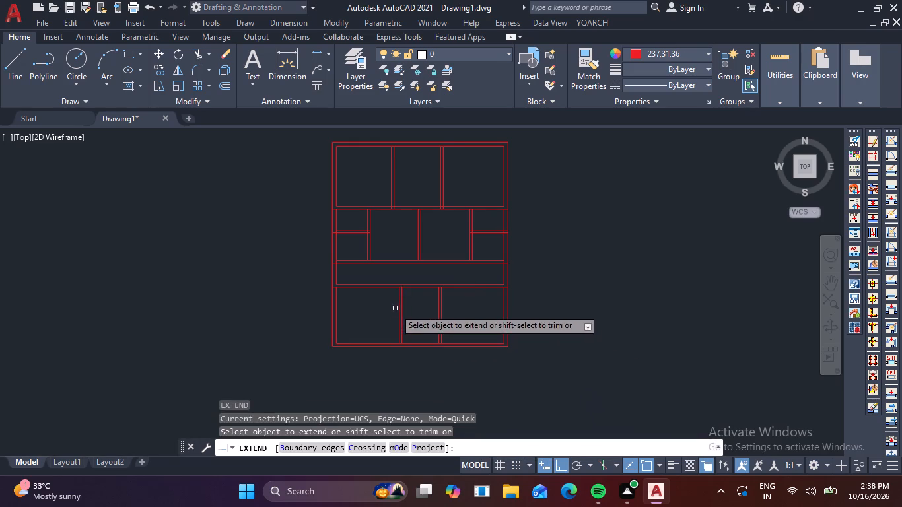
{"action": "left_click_drag", "start_coordinate": [388, 298], "coordinate": [492, 298]}
{"action": "left_click_drag", "start_coordinate": [382, 304], "coordinate": [476, 305]}
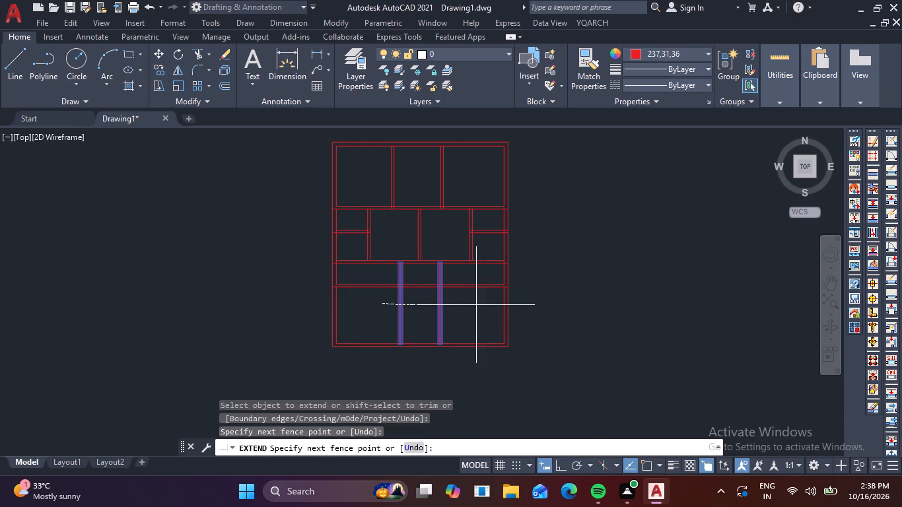
{"action": "left_click_drag", "start_coordinate": [476, 305], "coordinate": [485, 305]}
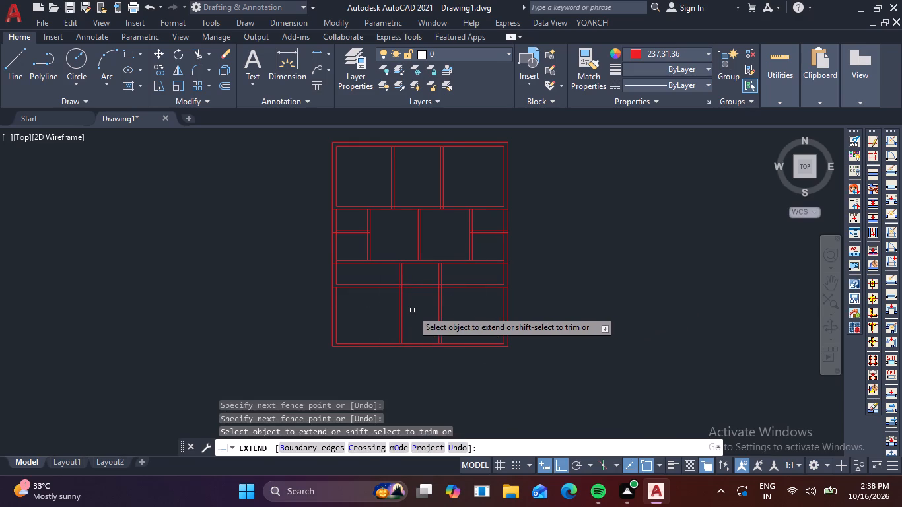
{"action": "left_click_drag", "start_coordinate": [391, 277], "coordinate": [456, 277]}
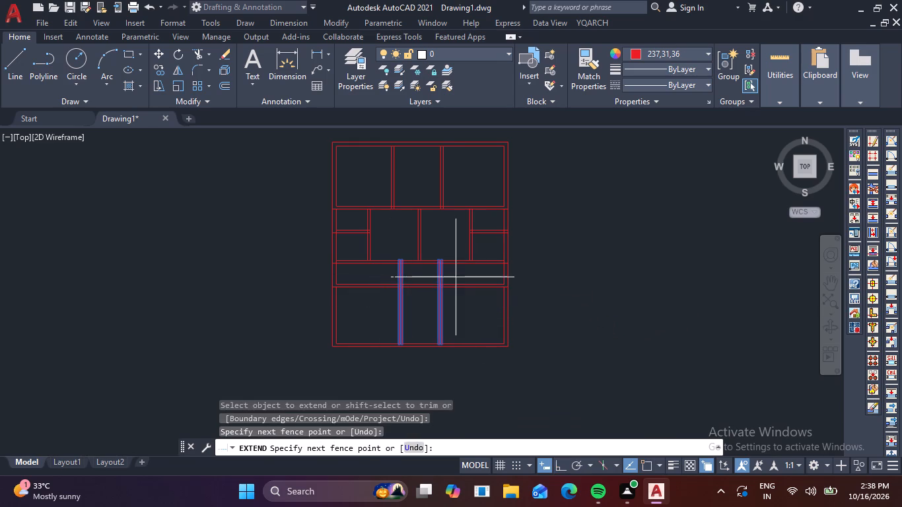
{"action": "left_click_drag", "start_coordinate": [456, 277], "coordinate": [458, 277]}
{"action": "key", "text": "Escape"}
{"action": "key", "text": "Escape"}
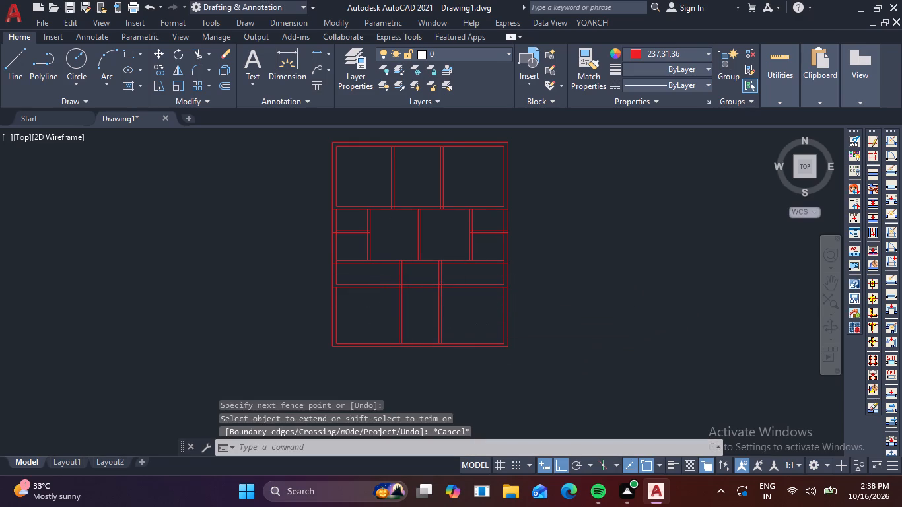
Trim the wall line stub between the left side wall's two lines at the wall separating the passage and lower row.
{"action": "key", "text": "t"}
{"action": "type", "text": "r"}
{"action": "key", "text": "space"}
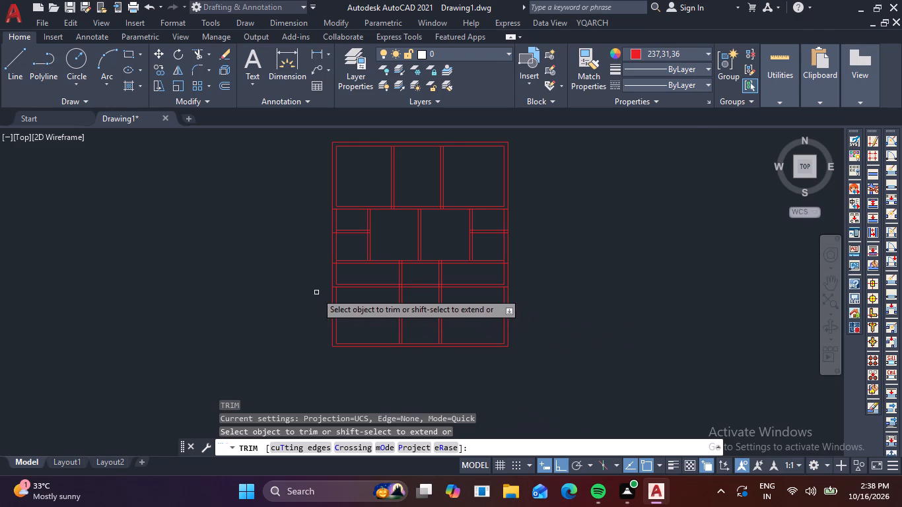
{"action": "scroll", "coordinate": [322, 289], "scroll_direction": "up", "scroll_amount": 3}
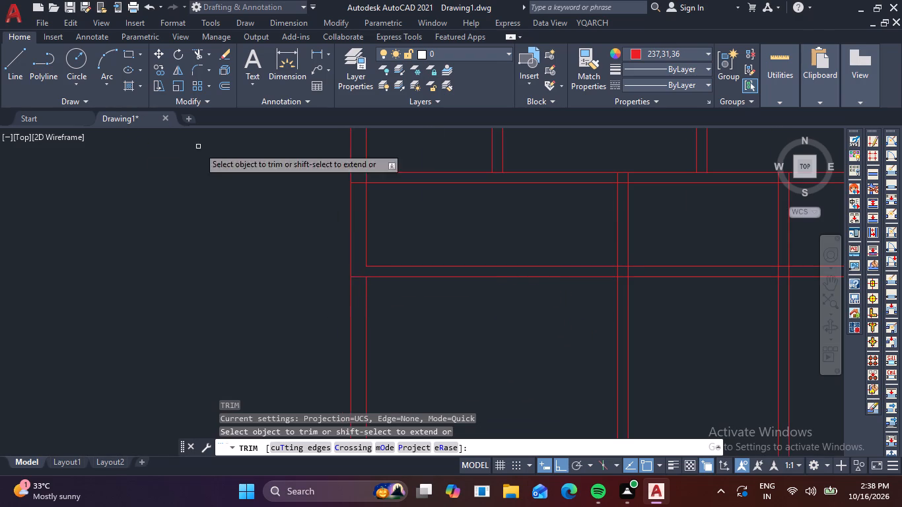
{"action": "scroll", "coordinate": [356, 269], "scroll_direction": "up", "scroll_amount": 2}
{"action": "left_click_drag", "start_coordinate": [358, 279], "coordinate": [359, 296]}
{"action": "scroll", "coordinate": [358, 289], "scroll_direction": "down", "scroll_amount": 3}
{"action": "scroll", "coordinate": [408, 327], "scroll_direction": "down", "scroll_amount": 2}
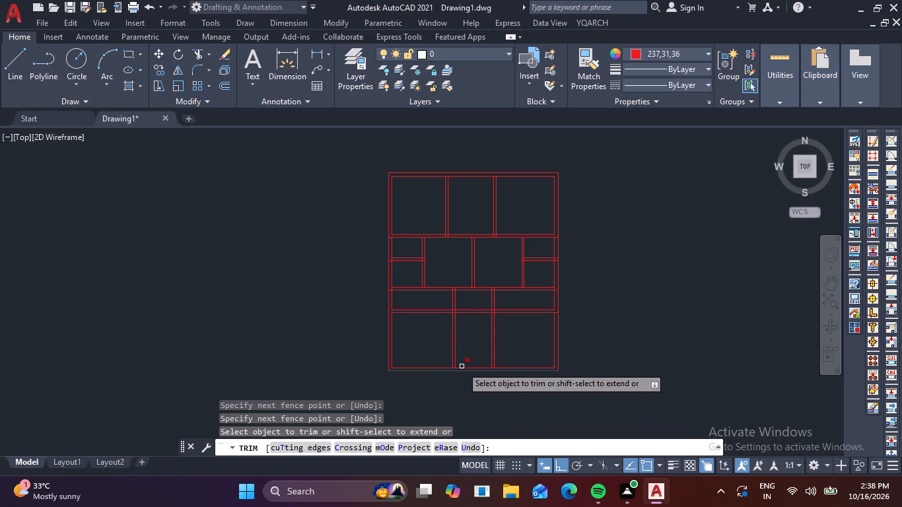
Trim the bottom wall's inner line between the double lines of both lower-row partitions.
{"action": "scroll", "coordinate": [441, 369], "scroll_direction": "up", "scroll_amount": 6}
{"action": "left_click_drag", "start_coordinate": [514, 397], "coordinate": [520, 411]}
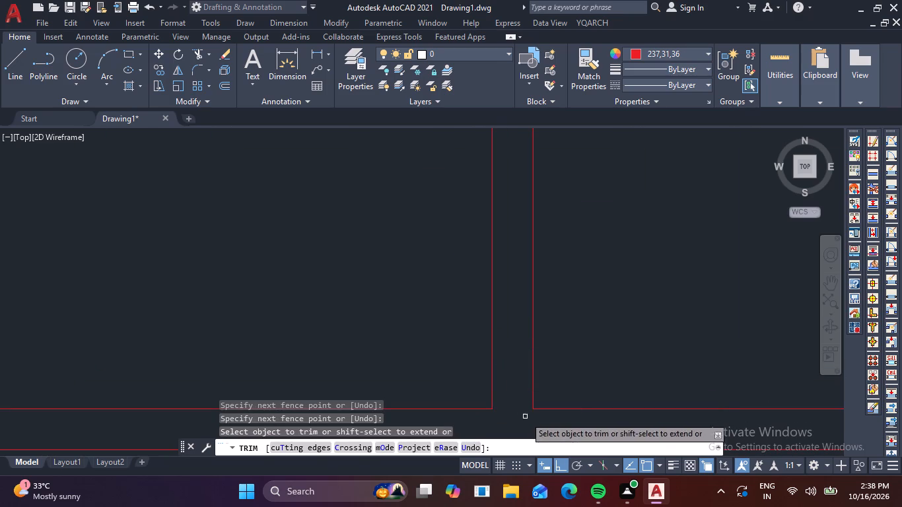
{"action": "scroll", "coordinate": [529, 405], "scroll_direction": "down", "scroll_amount": 4}
{"action": "scroll", "coordinate": [627, 415], "scroll_direction": "up", "scroll_amount": 5}
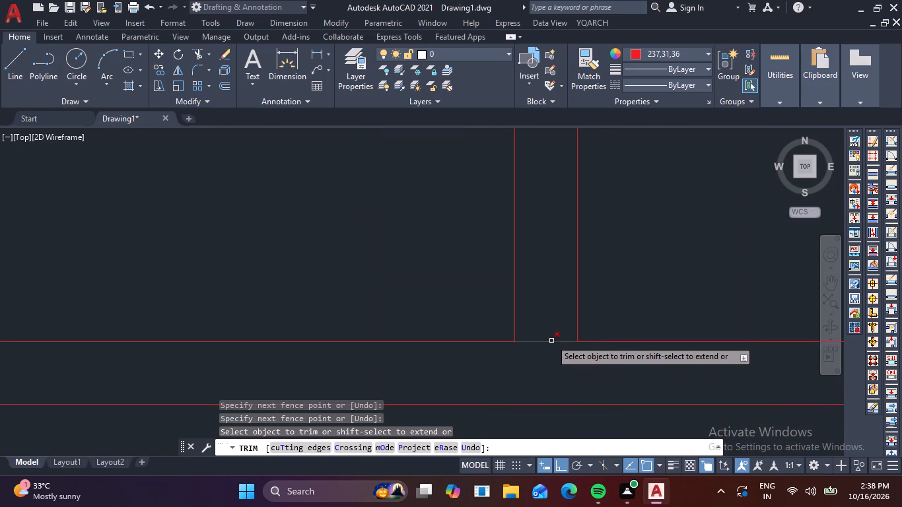
{"action": "left_click_drag", "start_coordinate": [548, 337], "coordinate": [547, 354]}
{"action": "scroll", "coordinate": [547, 354], "scroll_direction": "down", "scroll_amount": 3}
{"action": "scroll", "coordinate": [704, 355], "scroll_direction": "down", "scroll_amount": 3}
Trim the passage walls' stubs inside the right side wall, and the side wall's inner line across the wall above the passage.
{"action": "middle_click_drag", "start_coordinate": [701, 346], "coordinate": [646, 358]}
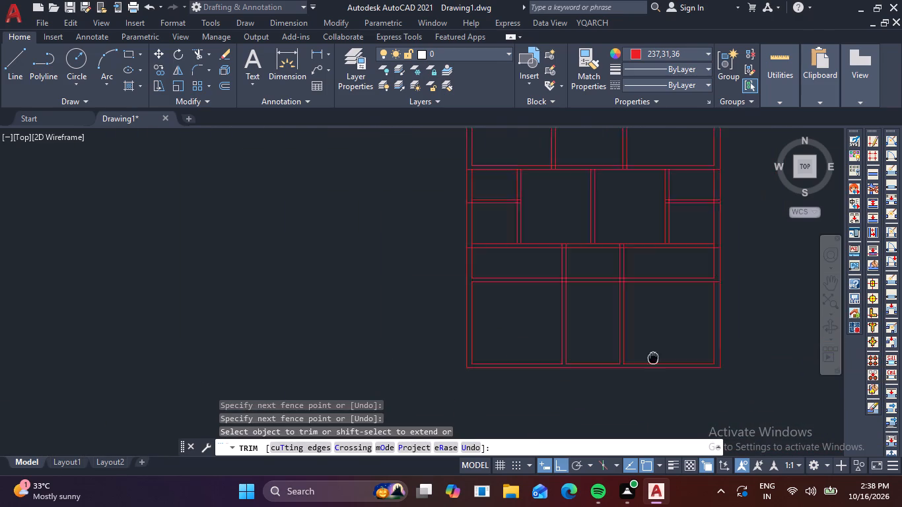
{"action": "middle_click_drag", "start_coordinate": [646, 358], "coordinate": [574, 373]}
{"action": "scroll", "coordinate": [638, 280], "scroll_direction": "up", "scroll_amount": 4}
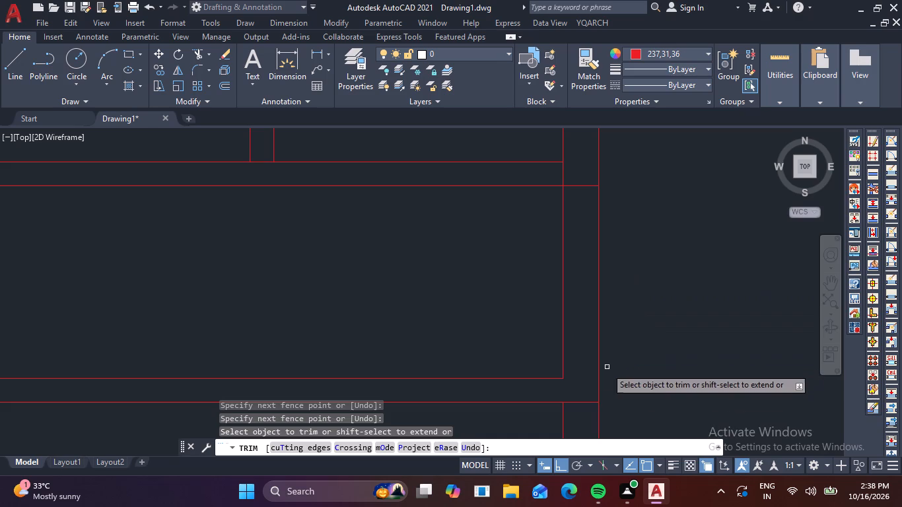
{"action": "left_click_drag", "start_coordinate": [584, 401], "coordinate": [588, 413]}
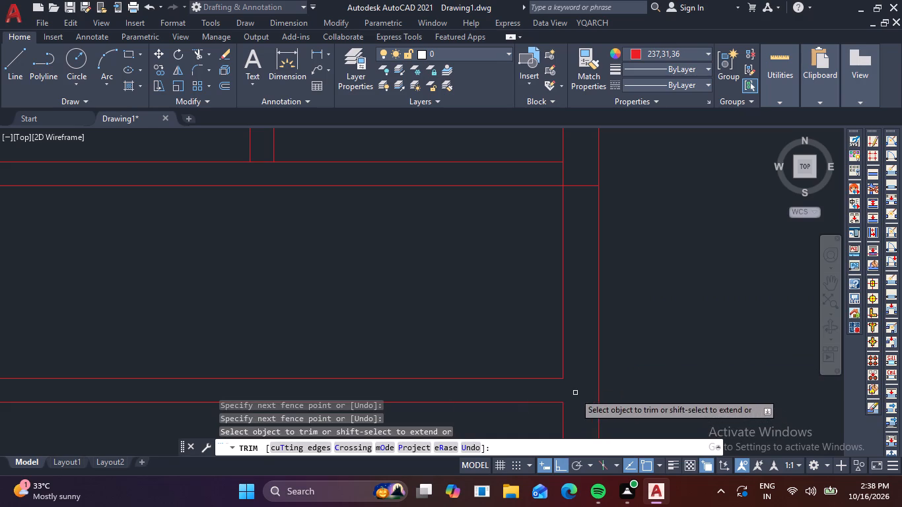
{"action": "left_click_drag", "start_coordinate": [586, 178], "coordinate": [582, 207]}
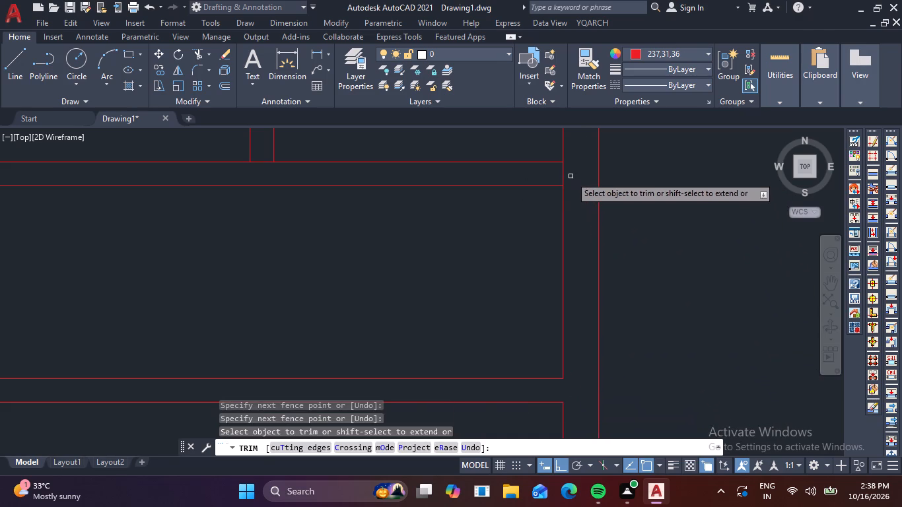
{"action": "left_click", "coordinate": [558, 172]}
{"action": "left_click", "coordinate": [584, 170]}
Trim the upper line of the wall above the passage between the right small rooms' vertical partition lines.
{"action": "scroll", "coordinate": [584, 170], "scroll_direction": "down", "scroll_amount": 3}
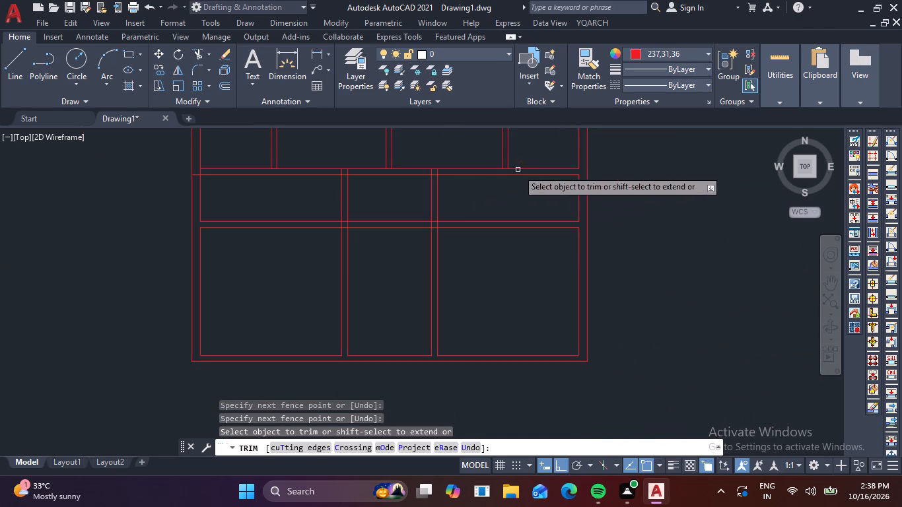
{"action": "scroll", "coordinate": [495, 162], "scroll_direction": "up", "scroll_amount": 3}
{"action": "left_click_drag", "start_coordinate": [534, 186], "coordinate": [534, 202]}
Trim the lower line of the wall above the passage between the right lower partition's lines, keeping both partition lines up to its upper line.
{"action": "scroll", "coordinate": [531, 201], "scroll_direction": "down", "scroll_amount": 2}
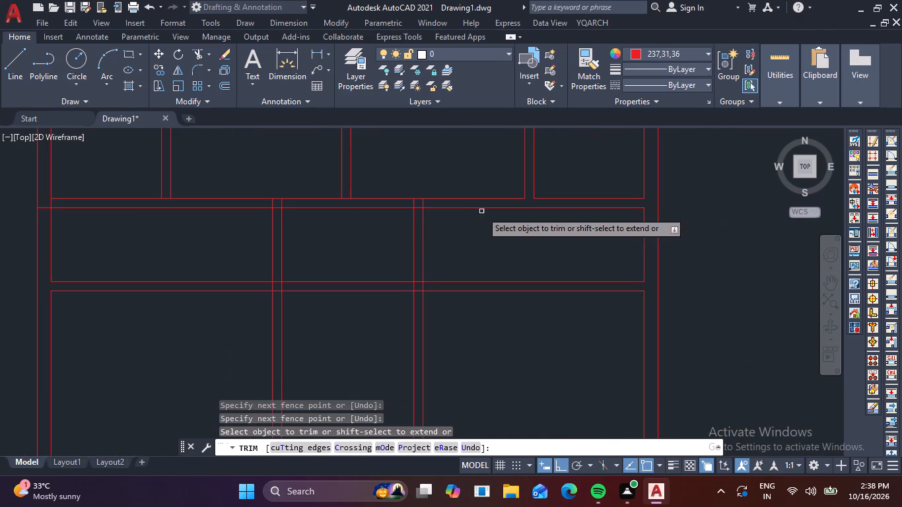
{"action": "scroll", "coordinate": [407, 209], "scroll_direction": "up", "scroll_amount": 3}
{"action": "left_click_drag", "start_coordinate": [408, 192], "coordinate": [454, 192]}
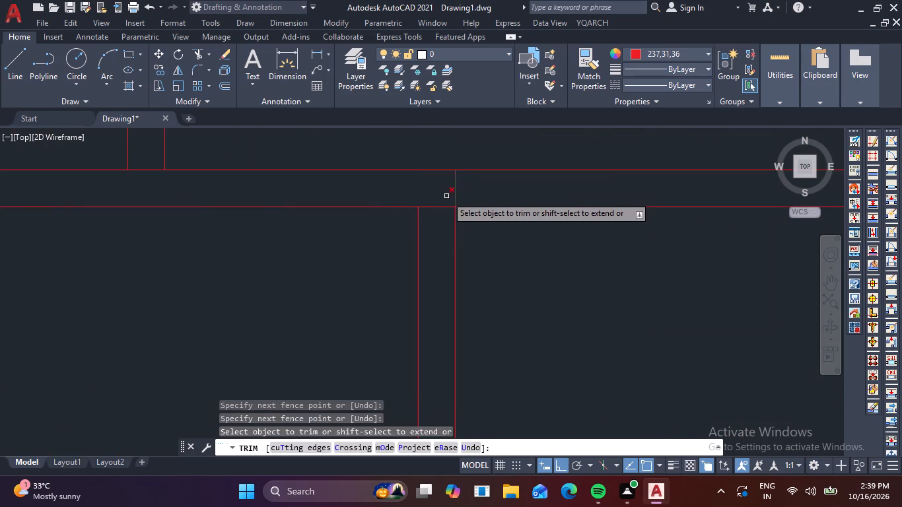
{"action": "left_click_drag", "start_coordinate": [443, 197], "coordinate": [438, 222]}
{"action": "left_click_drag", "start_coordinate": [440, 191], "coordinate": [469, 189]}
{"action": "scroll", "coordinate": [469, 193], "scroll_direction": "down", "scroll_amount": 3}
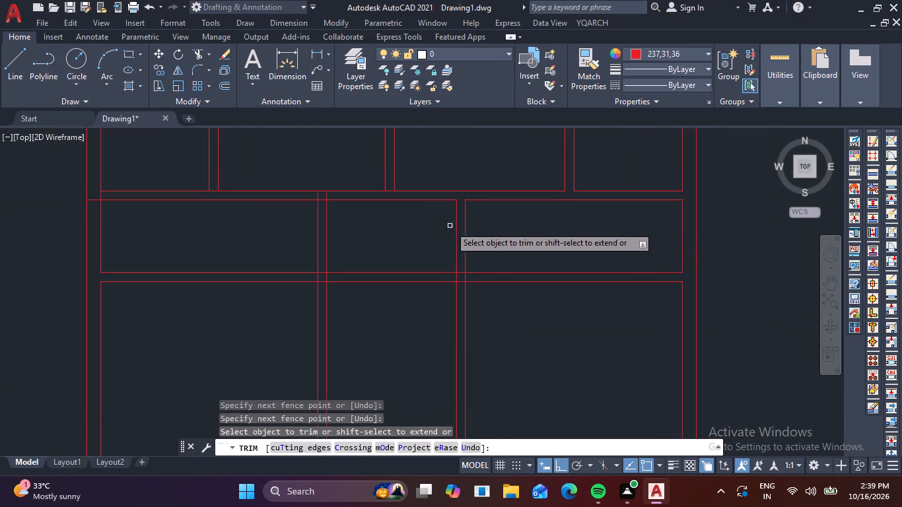
{"action": "left_click_drag", "start_coordinate": [445, 223], "coordinate": [489, 212], "text": "shift"}
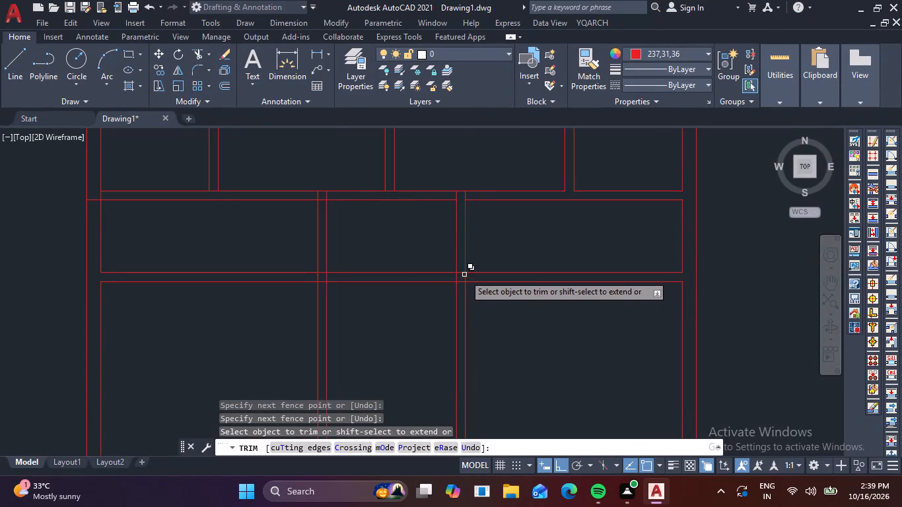
Trim both lines of the wall below the passage where they cross the right and left lower partitions.
{"action": "scroll", "coordinate": [464, 280], "scroll_direction": "up", "scroll_amount": 3}
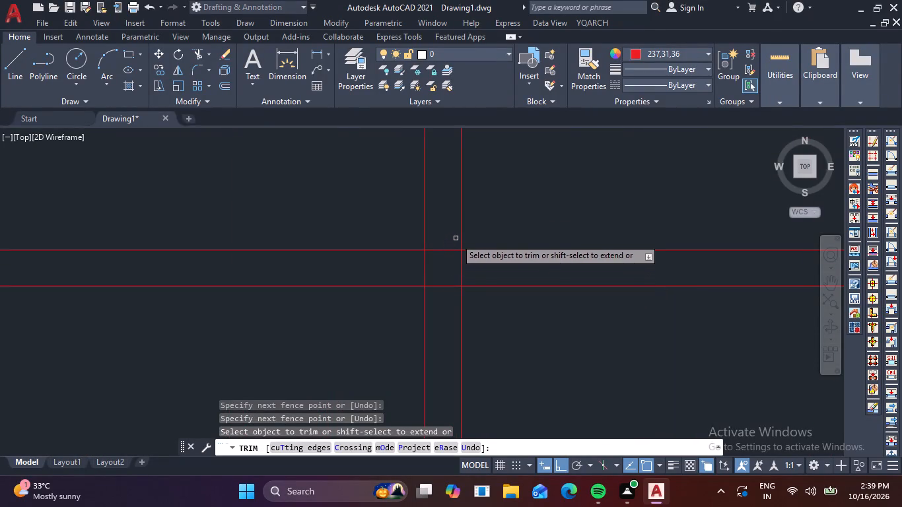
{"action": "left_click_drag", "start_coordinate": [456, 238], "coordinate": [452, 305]}
{"action": "scroll", "coordinate": [429, 277], "scroll_direction": "down", "scroll_amount": 4}
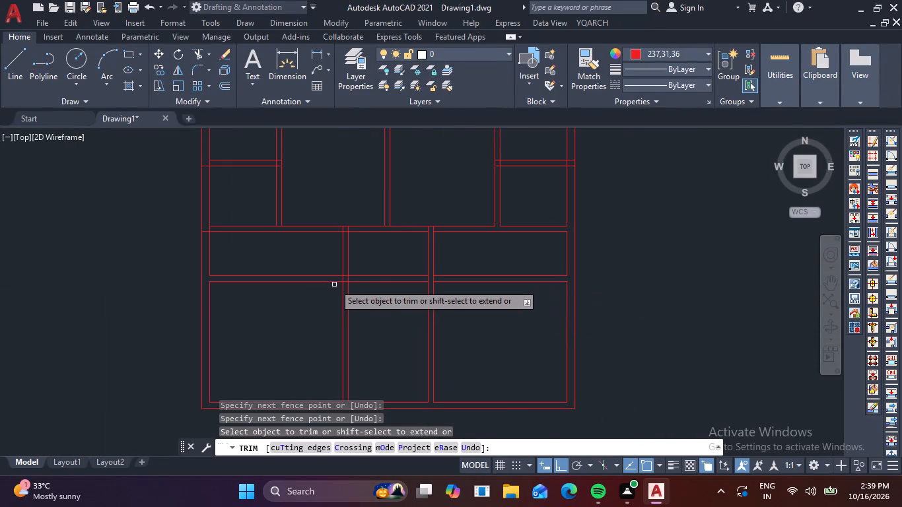
{"action": "scroll", "coordinate": [345, 277], "scroll_direction": "up", "scroll_amount": 5}
{"action": "left_click_drag", "start_coordinate": [315, 269], "coordinate": [309, 357]}
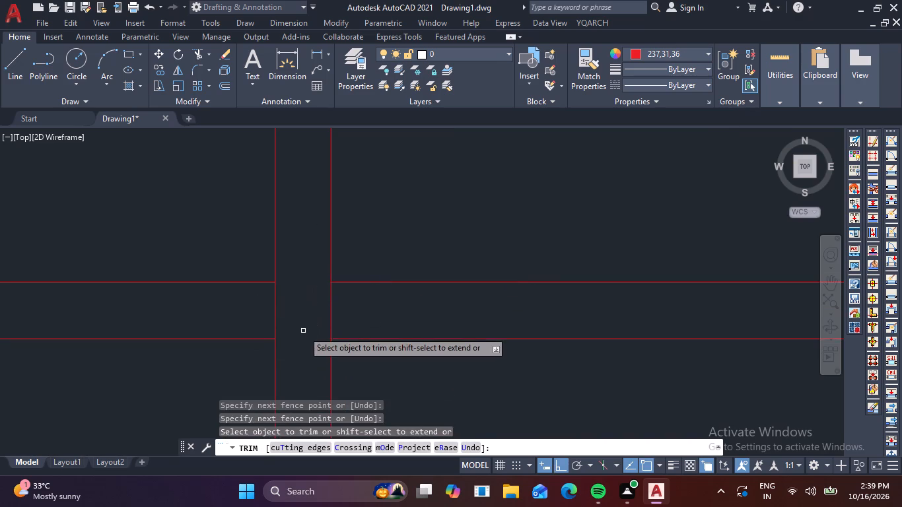
Trim the lower line of the wall above the passage between the left lower partition's double lines.
{"action": "scroll", "coordinate": [303, 331], "scroll_direction": "down", "scroll_amount": 4}
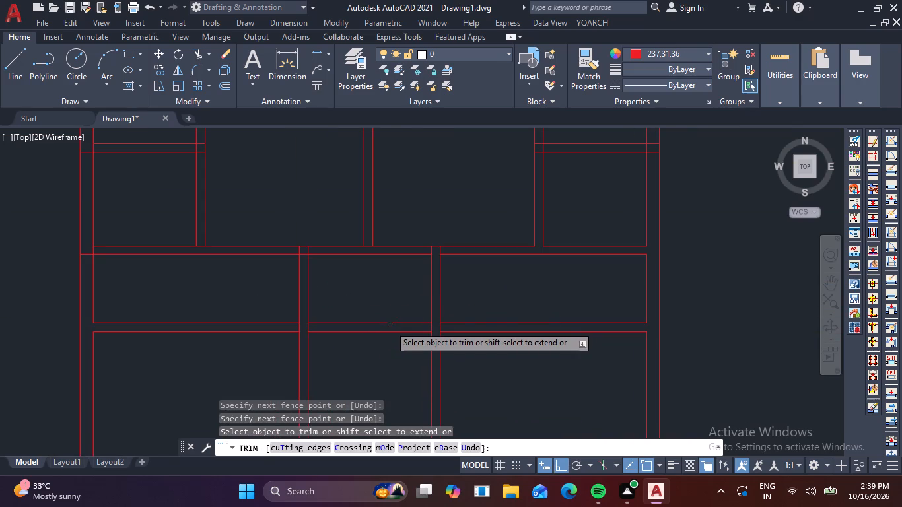
{"action": "scroll", "coordinate": [413, 311], "scroll_direction": "down", "scroll_amount": 3}
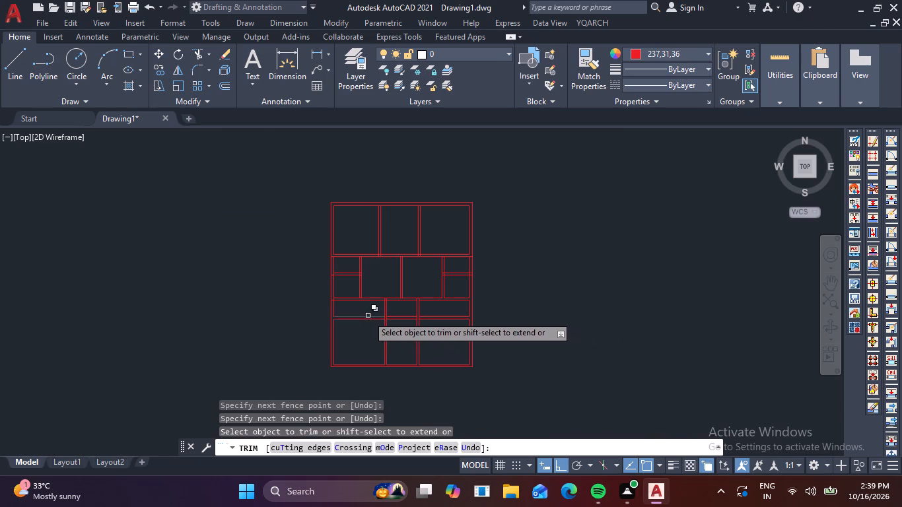
{"action": "scroll", "coordinate": [374, 309], "scroll_direction": "up", "scroll_amount": 4}
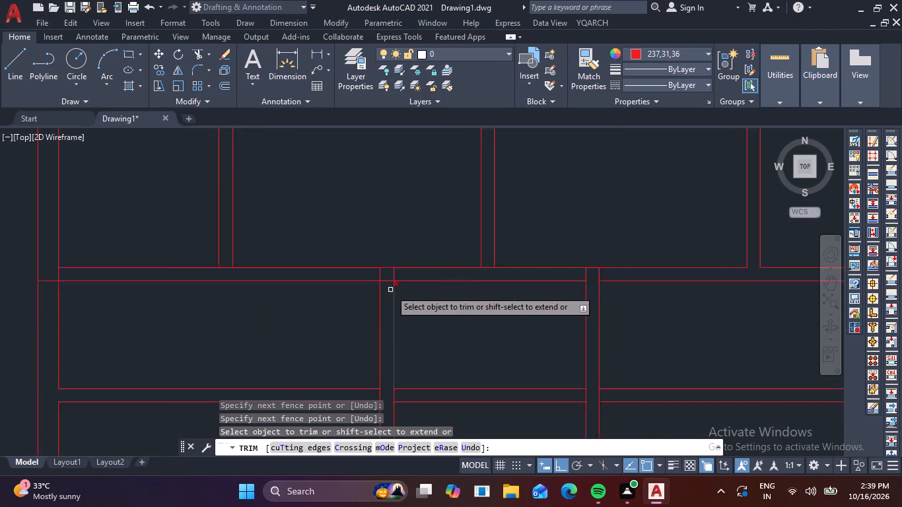
{"action": "scroll", "coordinate": [390, 289], "scroll_direction": "up", "scroll_amount": 2}
{"action": "left_click_drag", "start_coordinate": [382, 259], "coordinate": [380, 281]}
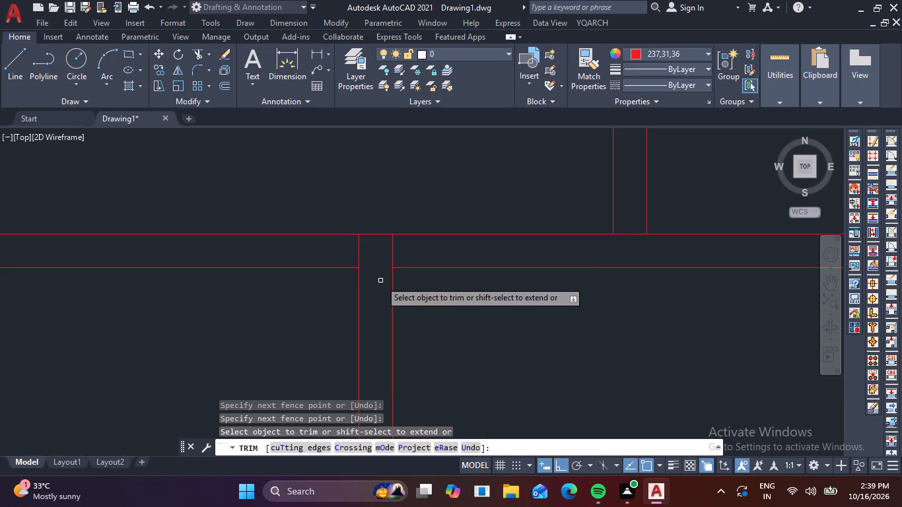
Trim the left small rooms' dividing wall stub between the left side wall's outer and inner lines.
{"action": "scroll", "coordinate": [380, 281], "scroll_direction": "down", "scroll_amount": 3}
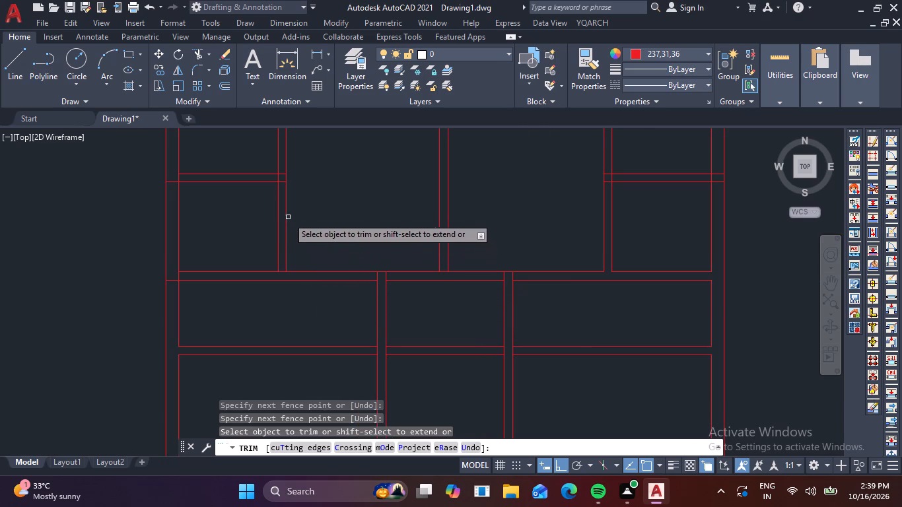
{"action": "scroll", "coordinate": [176, 186], "scroll_direction": "up", "scroll_amount": 3}
{"action": "left_click_drag", "start_coordinate": [162, 164], "coordinate": [155, 193]}
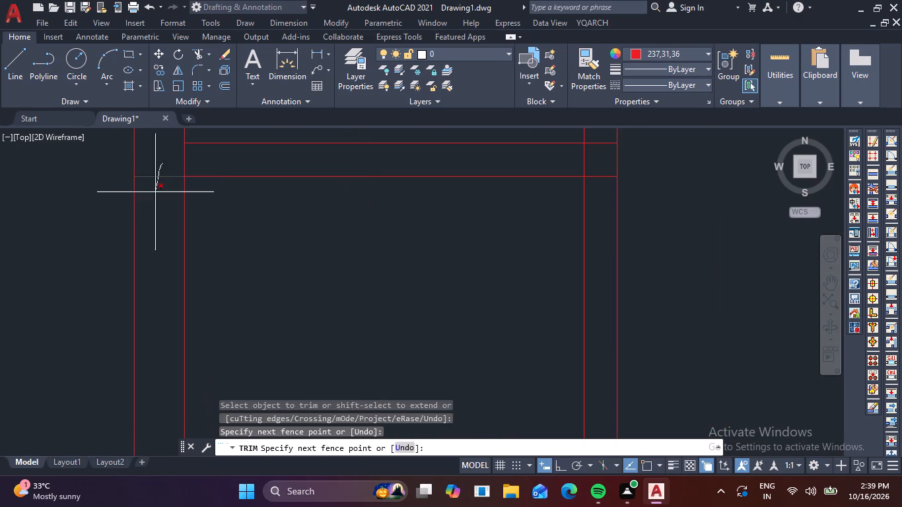
{"action": "left_click_drag", "start_coordinate": [155, 193], "coordinate": [155, 201]}
Trim the stub and the inner side wall line where the wall above the passage meets the left side wall.
{"action": "scroll", "coordinate": [167, 189], "scroll_direction": "down", "scroll_amount": 3}
{"action": "scroll", "coordinate": [166, 283], "scroll_direction": "up", "scroll_amount": 3}
{"action": "left_click_drag", "start_coordinate": [163, 272], "coordinate": [168, 292]}
{"action": "left_click_drag", "start_coordinate": [170, 267], "coordinate": [209, 265]}
{"action": "scroll", "coordinate": [201, 262], "scroll_direction": "down", "scroll_amount": 3}
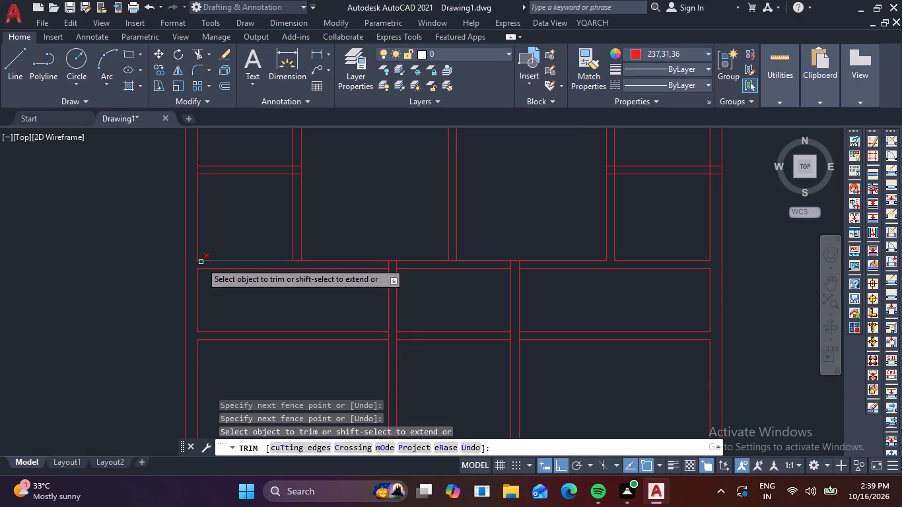
Trim the inner side wall and near partition lines across the left small rooms' dividing wall, plus the divider's upper line inside the partition.
{"action": "scroll", "coordinate": [195, 164], "scroll_direction": "up", "scroll_amount": 3}
{"action": "left_click", "coordinate": [194, 184]}
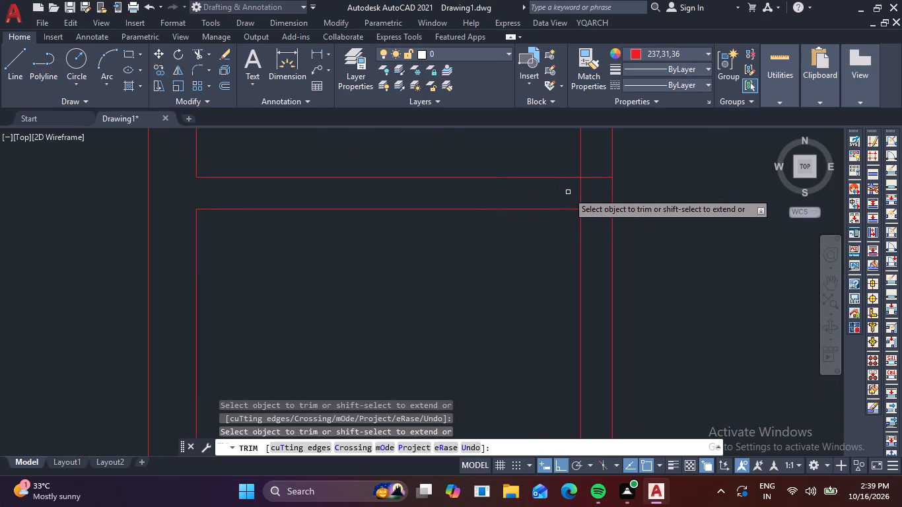
{"action": "left_click_drag", "start_coordinate": [569, 192], "coordinate": [608, 184]}
{"action": "left_click_drag", "start_coordinate": [596, 168], "coordinate": [601, 182]}
Trim the stub inside the left side wall from the lower line of the wall beneath the top-row rooms.
{"action": "scroll", "coordinate": [601, 182], "scroll_direction": "down", "scroll_amount": 3}
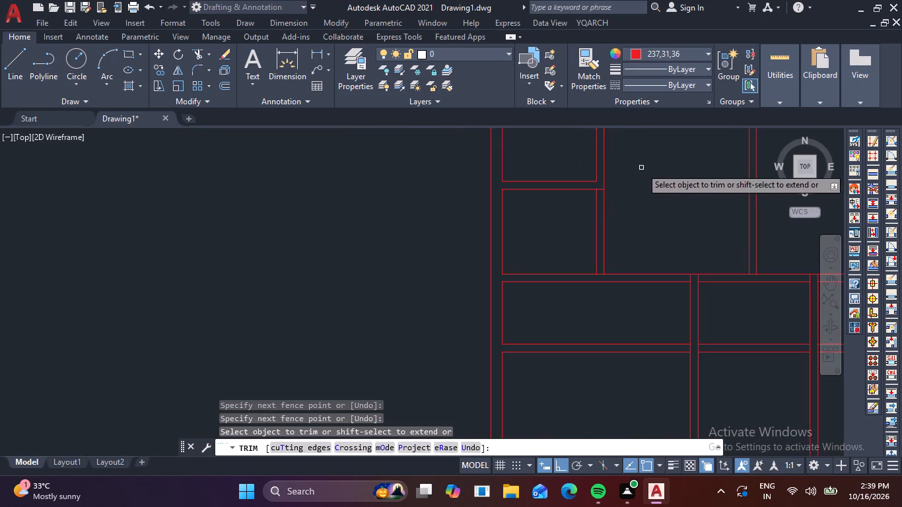
{"action": "middle_click_drag", "start_coordinate": [645, 170], "coordinate": [525, 336]}
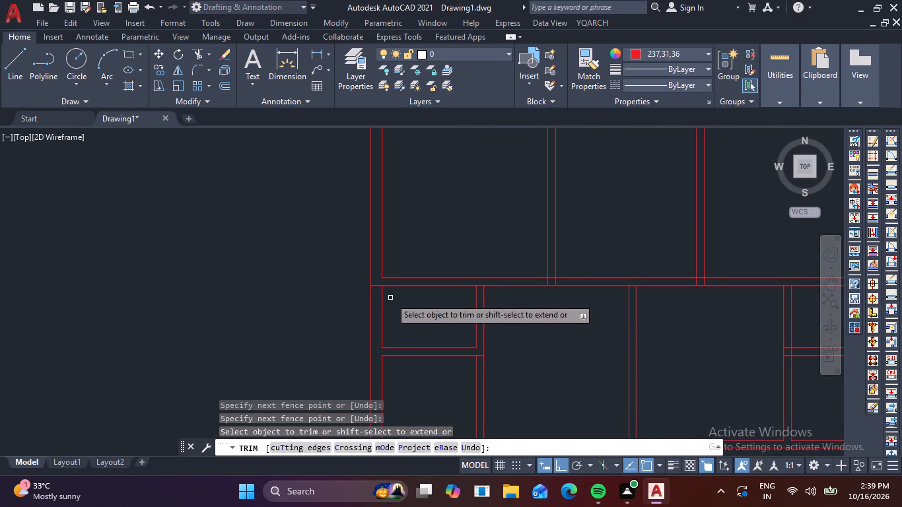
{"action": "left_click", "coordinate": [376, 287]}
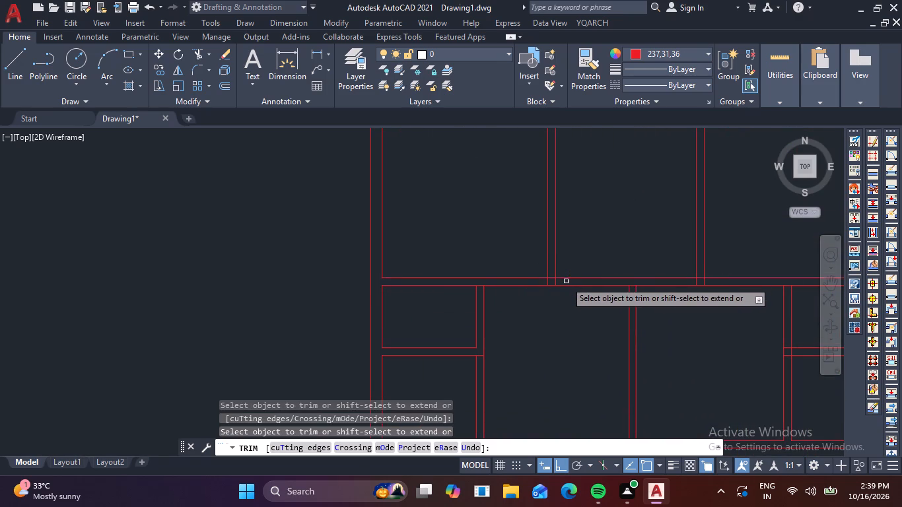
Trim the upper line of the wall beneath the top-row rooms between the two lines of the first top-row partition.
{"action": "scroll", "coordinate": [551, 280], "scroll_direction": "up", "scroll_amount": 3}
{"action": "left_click_drag", "start_coordinate": [542, 268], "coordinate": [540, 277]}
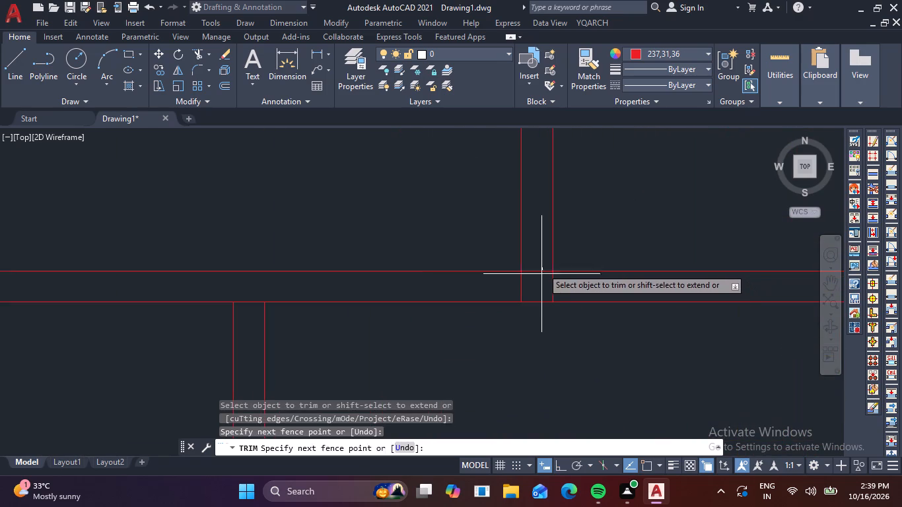
{"action": "left_click_drag", "start_coordinate": [540, 277], "coordinate": [540, 278]}
{"action": "scroll", "coordinate": [540, 278], "scroll_direction": "down", "scroll_amount": 2}
{"action": "left_click", "coordinate": [540, 278]}
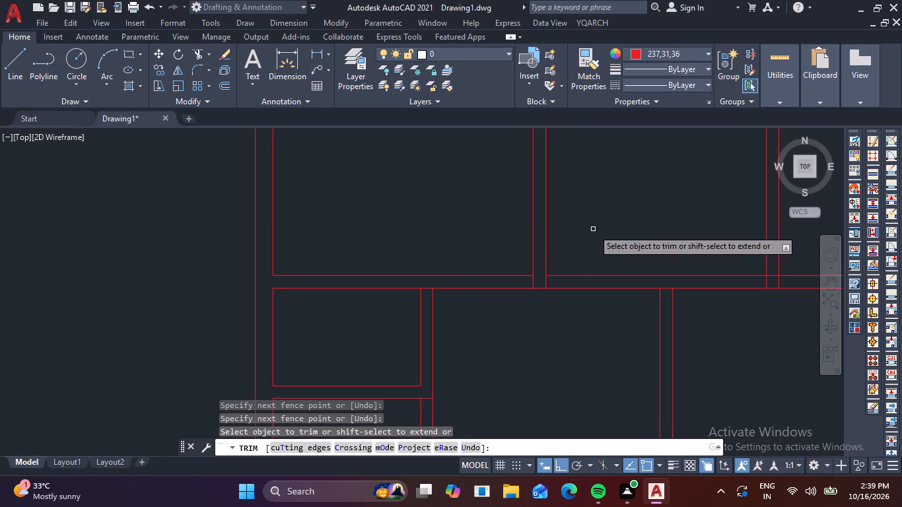
Trim the top outer wall's inner line where each of the two top-row partitions meets it.
{"action": "middle_click_drag", "start_coordinate": [598, 232], "coordinate": [619, 300]}
{"action": "scroll", "coordinate": [602, 264], "scroll_direction": "down", "scroll_amount": 2}
{"action": "middle_click_drag", "start_coordinate": [606, 273], "coordinate": [611, 295]}
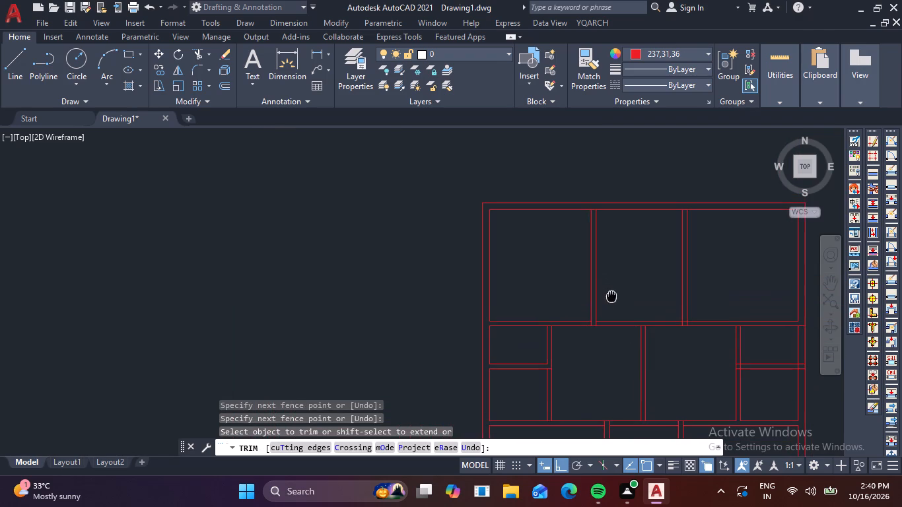
{"action": "middle_click_drag", "start_coordinate": [611, 295], "coordinate": [492, 345]}
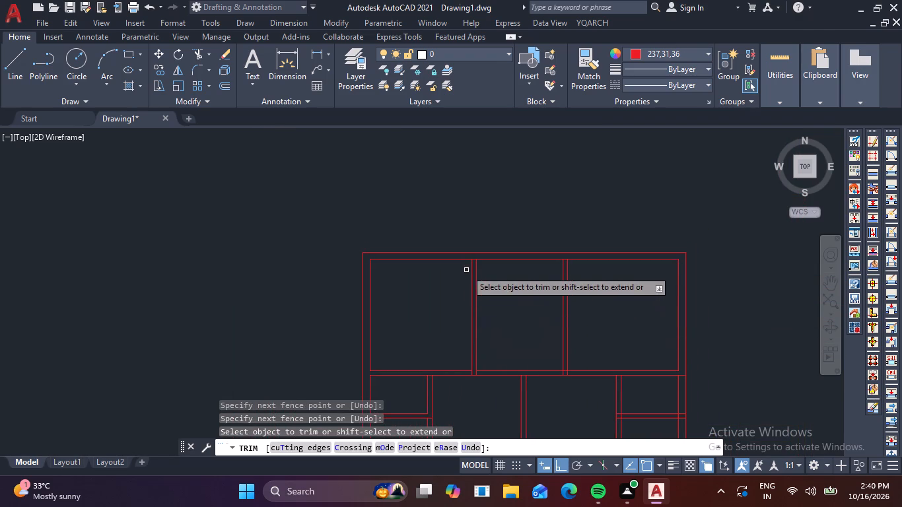
{"action": "scroll", "coordinate": [471, 259], "scroll_direction": "up", "scroll_amount": 5}
{"action": "left_click_drag", "start_coordinate": [471, 250], "coordinate": [477, 277]}
{"action": "scroll", "coordinate": [477, 277], "scroll_direction": "down", "scroll_amount": 3}
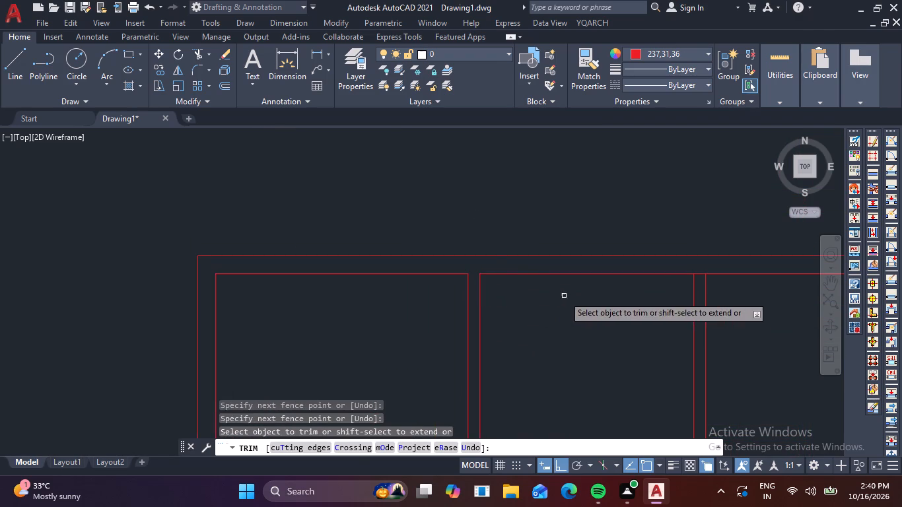
{"action": "middle_click_drag", "start_coordinate": [565, 296], "coordinate": [337, 329]}
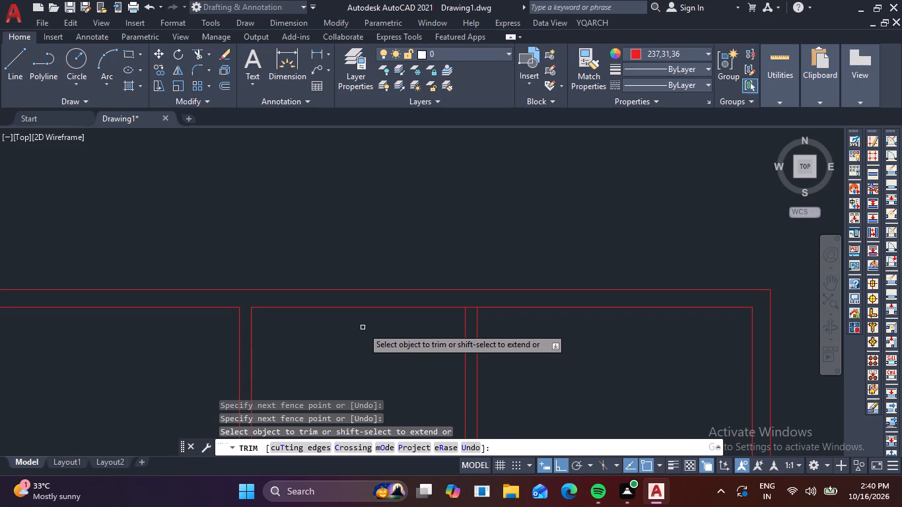
{"action": "left_click_drag", "start_coordinate": [472, 300], "coordinate": [471, 316]}
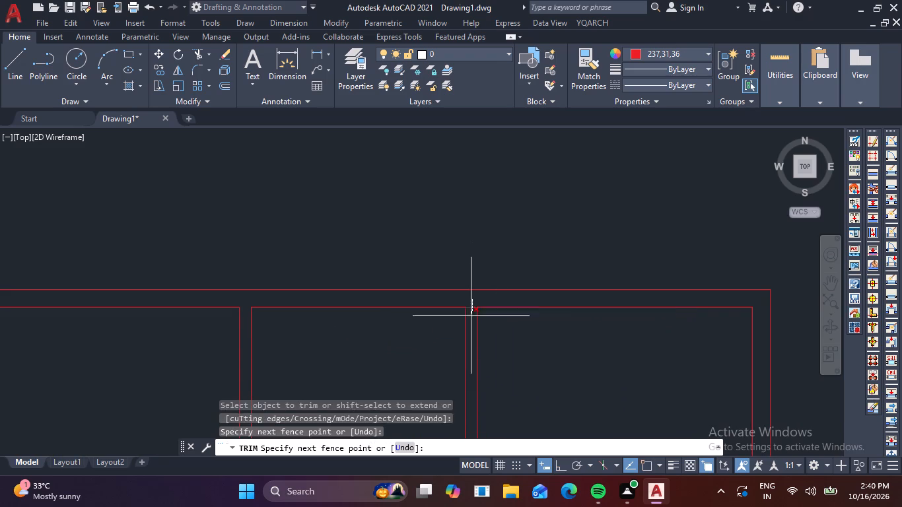
{"action": "left_click_drag", "start_coordinate": [471, 316], "coordinate": [470, 318]}
Trim the stub inside the right side wall from the lower line of the wall beneath the top-row rooms.
{"action": "scroll", "coordinate": [470, 318], "scroll_direction": "down", "scroll_amount": 2}
{"action": "middle_click_drag", "start_coordinate": [562, 348], "coordinate": [525, 273]}
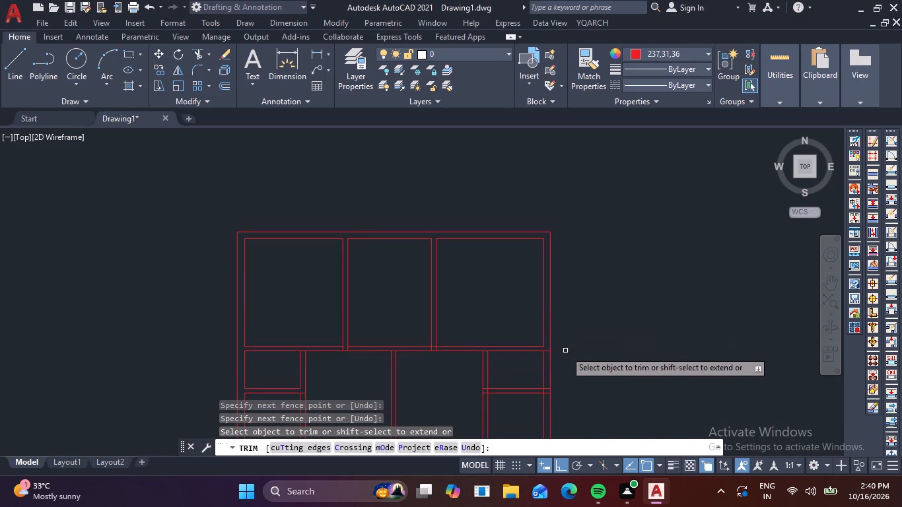
{"action": "scroll", "coordinate": [563, 354], "scroll_direction": "up", "scroll_amount": 3}
{"action": "middle_click_drag", "start_coordinate": [563, 354], "coordinate": [566, 325]}
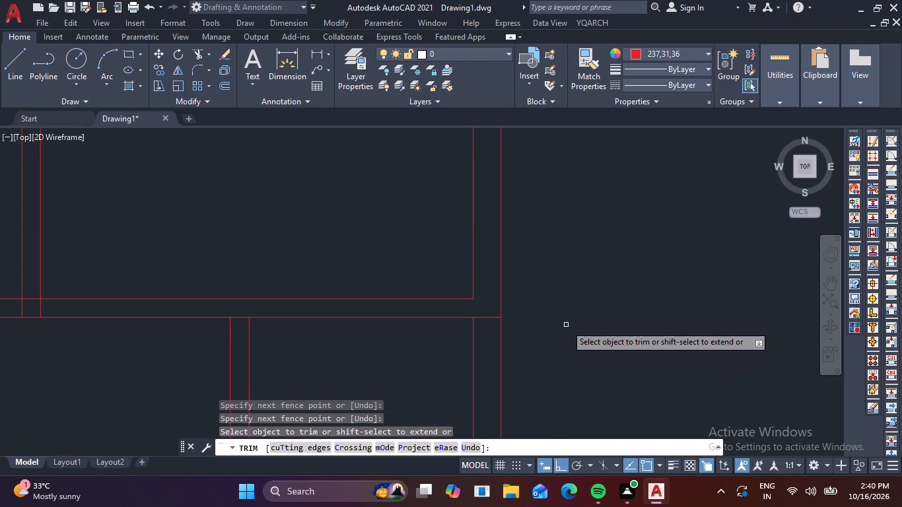
{"action": "left_click_drag", "start_coordinate": [482, 314], "coordinate": [483, 324]}
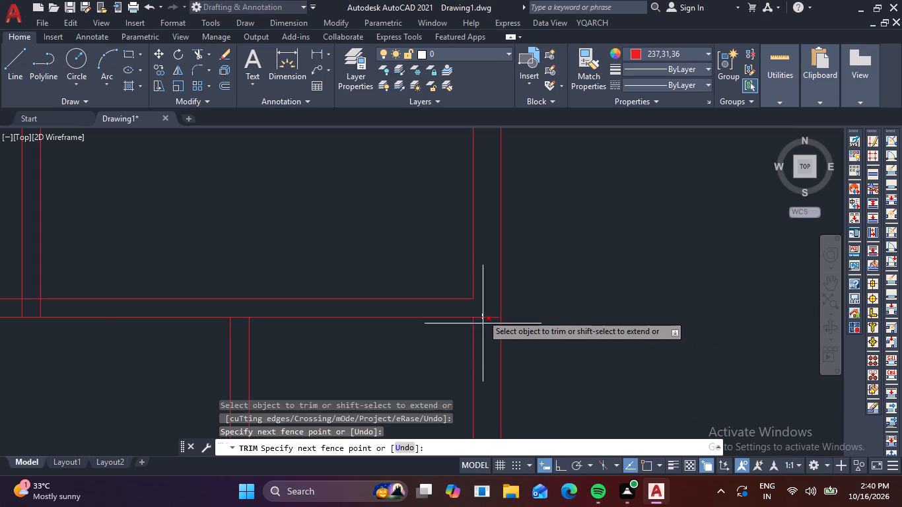
{"action": "left_click_drag", "start_coordinate": [483, 324], "coordinate": [483, 325]}
{"action": "scroll", "coordinate": [483, 325], "scroll_direction": "down", "scroll_amount": 2}
{"action": "middle_click_drag", "start_coordinate": [519, 331], "coordinate": [517, 287]}
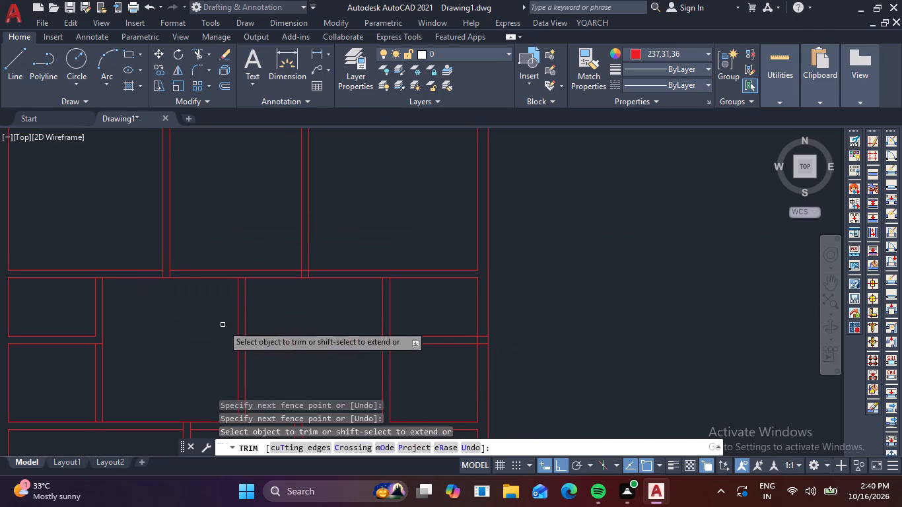
{"action": "middle_click_drag", "start_coordinate": [440, 383], "coordinate": [460, 279]}
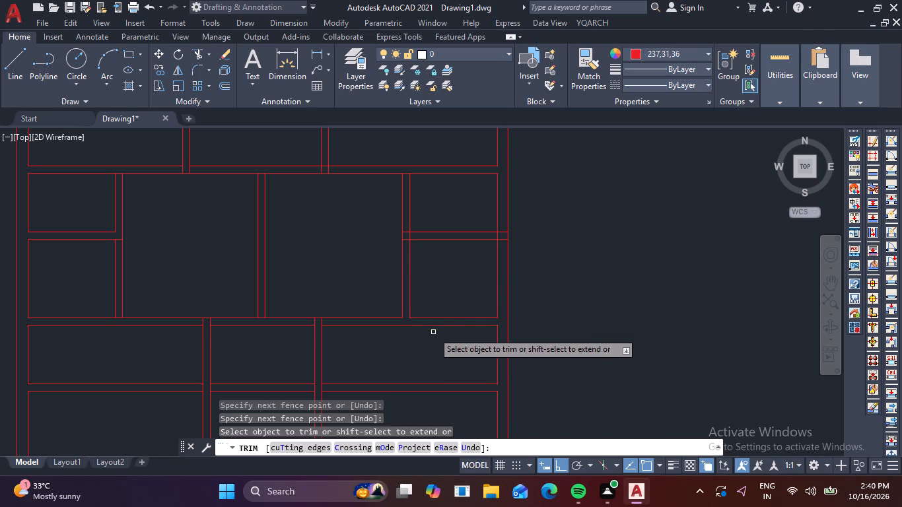
{"action": "key", "text": "Escape"}
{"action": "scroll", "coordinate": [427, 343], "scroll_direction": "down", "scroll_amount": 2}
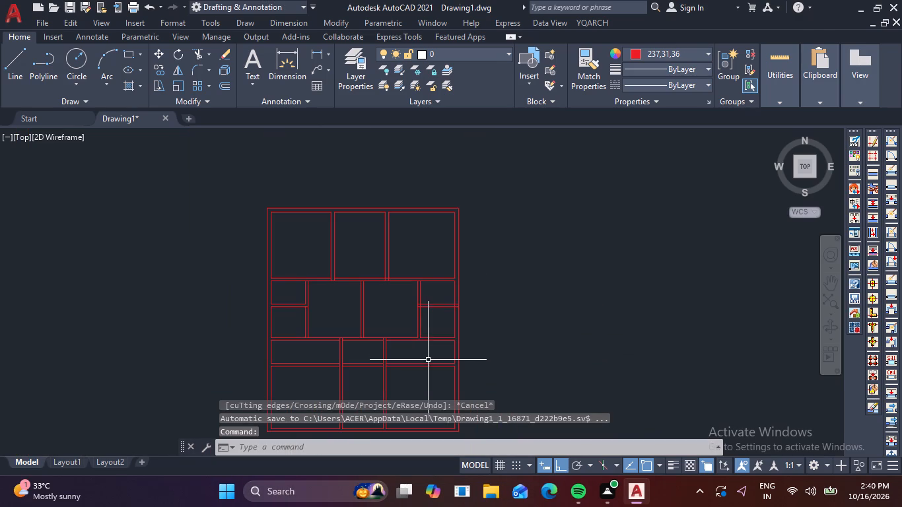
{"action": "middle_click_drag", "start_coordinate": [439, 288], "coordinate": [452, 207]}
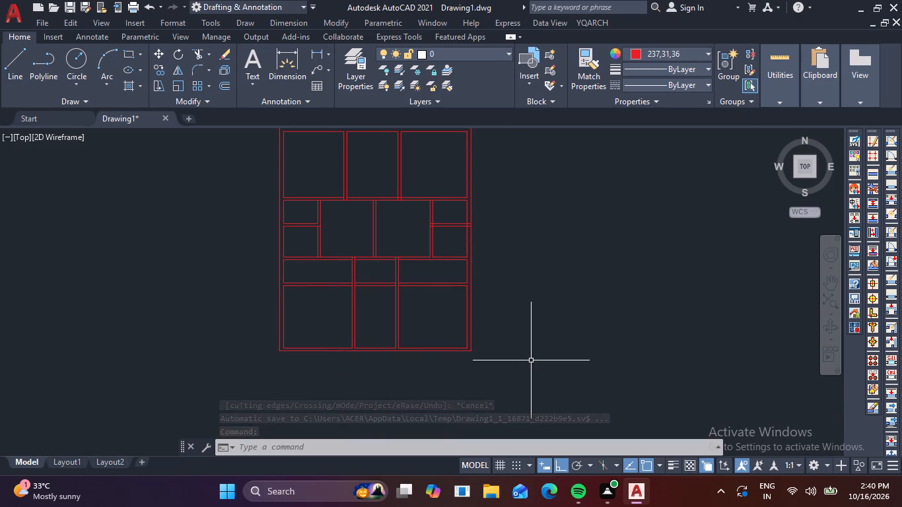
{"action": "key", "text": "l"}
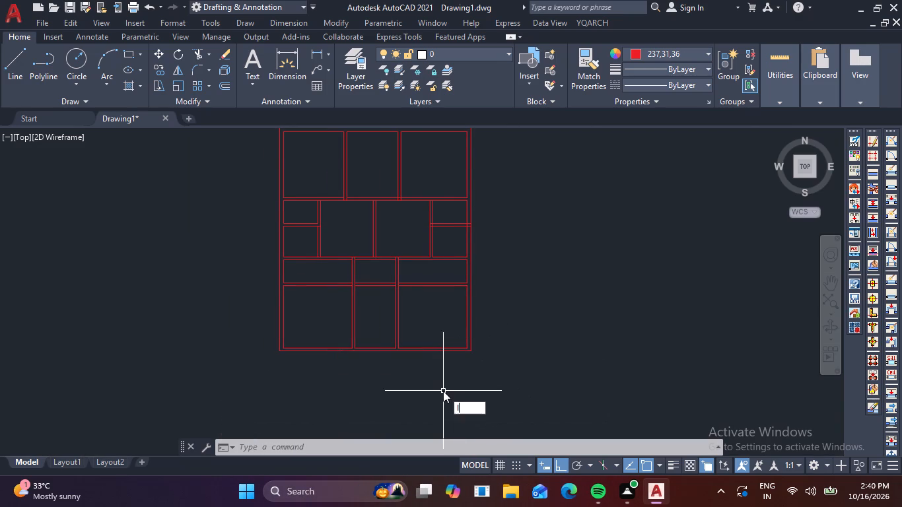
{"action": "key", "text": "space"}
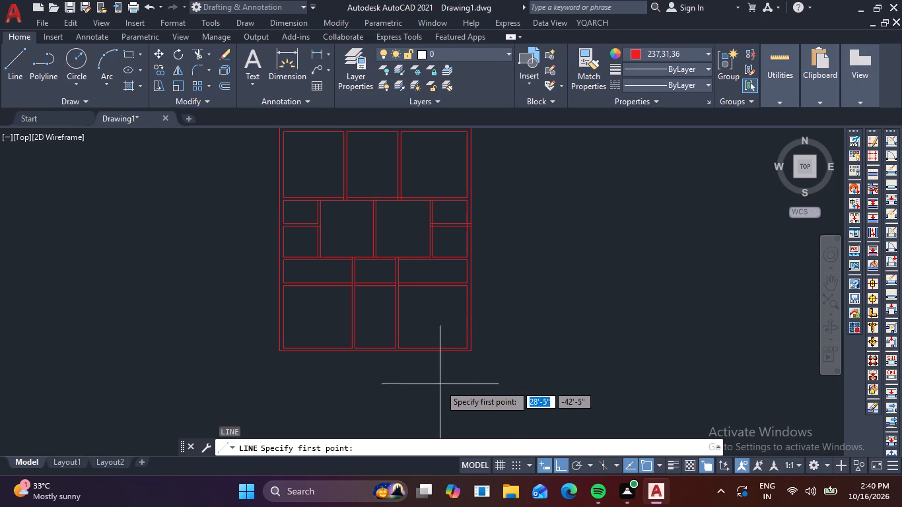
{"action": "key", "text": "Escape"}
Draw a projection outline from the plan's bottom-right outer corner: 3' down, 10'1" left, and back up to the bottom wall.
{"action": "scroll", "coordinate": [406, 381], "scroll_direction": "up", "scroll_amount": 3}
{"action": "scroll", "coordinate": [421, 360], "scroll_direction": "down", "scroll_amount": 2}
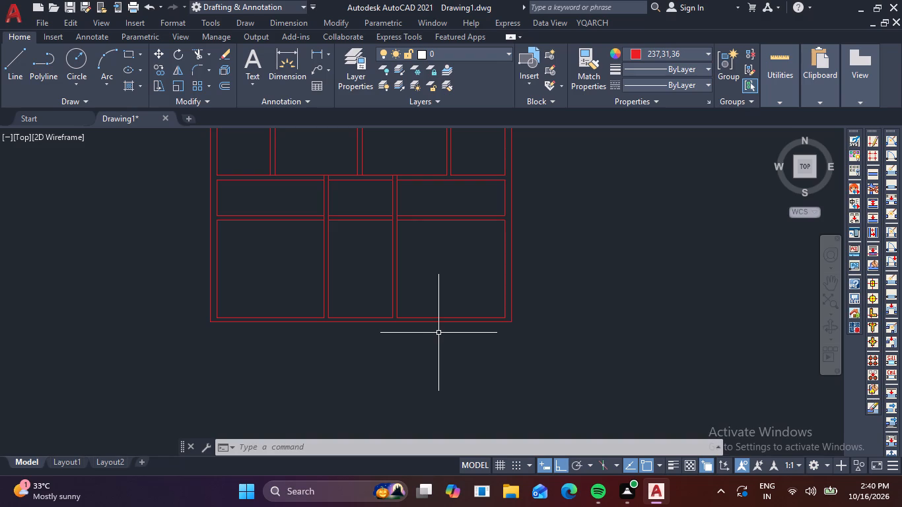
{"action": "key", "text": "l"}
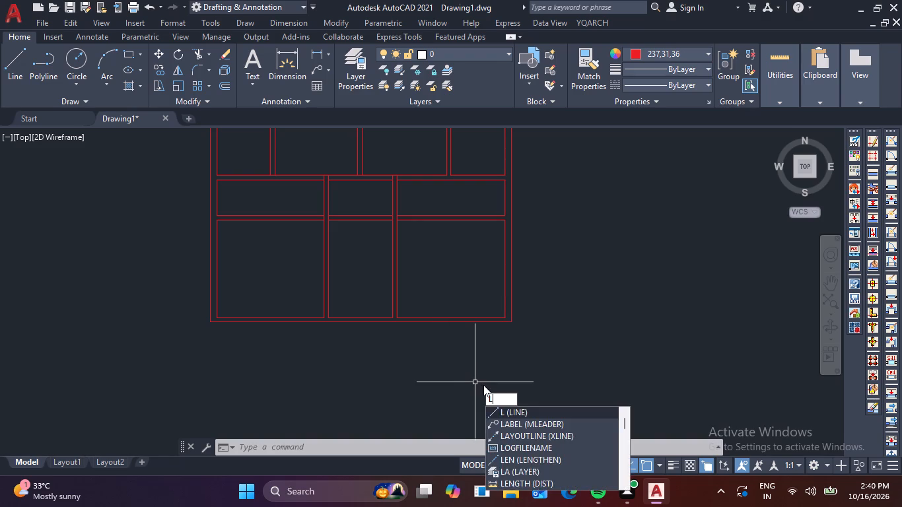
{"action": "key", "text": "space"}
{"action": "left_click", "coordinate": [510, 324]}
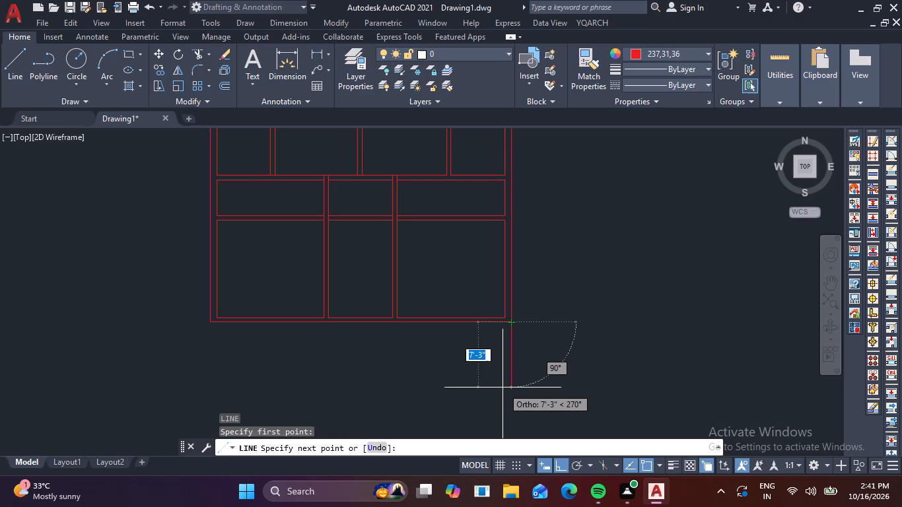
{"action": "key", "text": "3"}
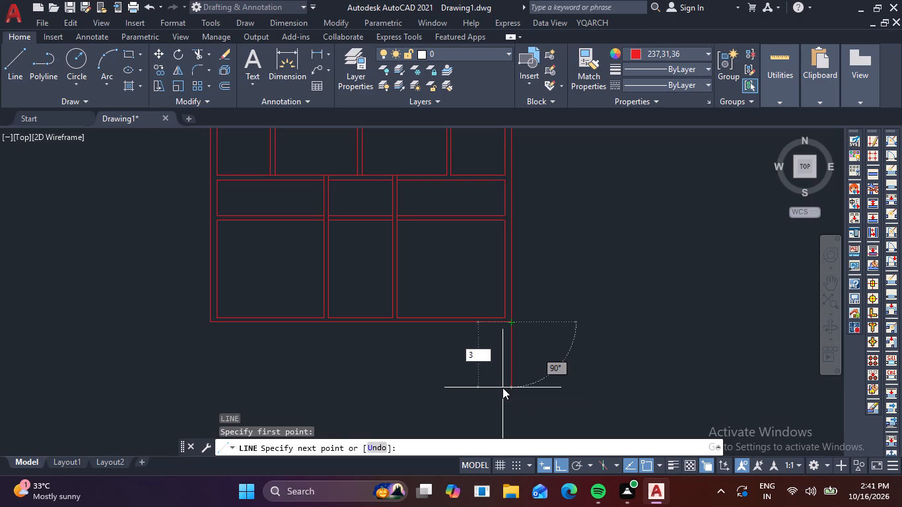
{"action": "type", "text": "'"}
{"action": "key", "text": "space"}
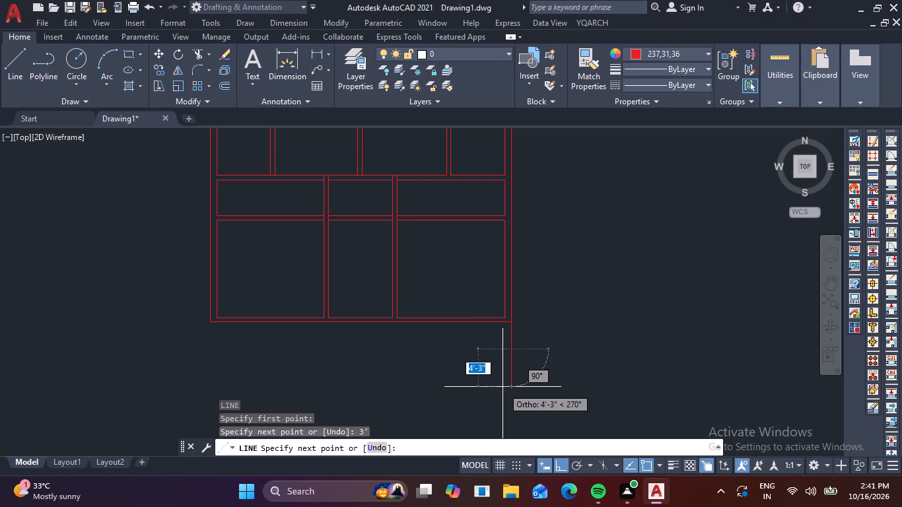
{"action": "key", "text": "1"}
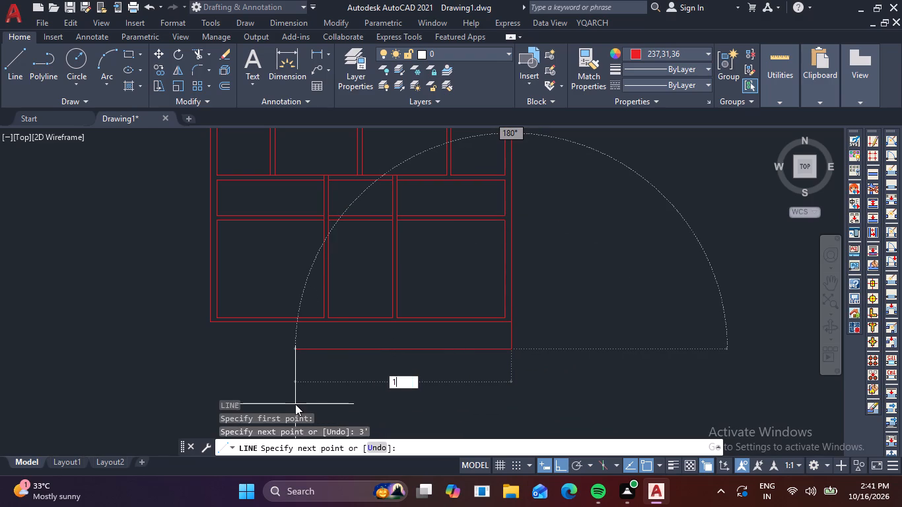
{"action": "type", "text": "0'"}
{"action": "type", "text": "1"}
{"action": "key", "text": "space"}
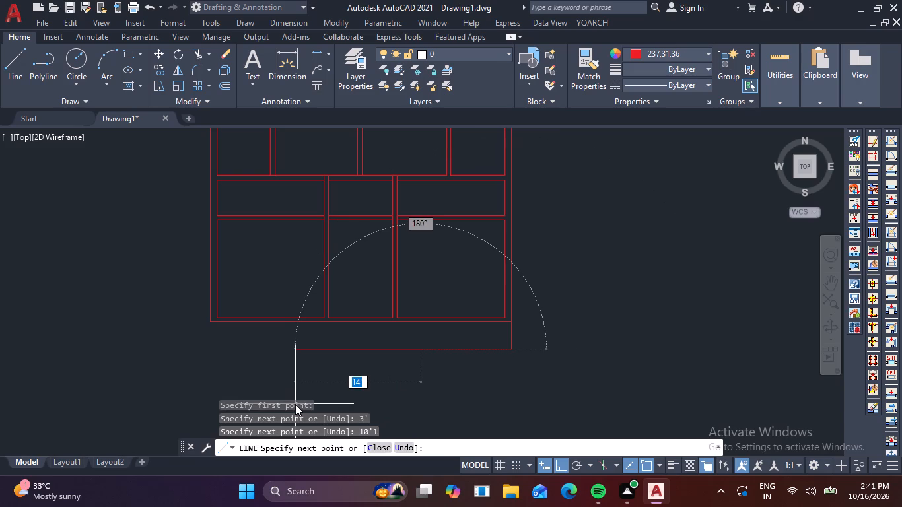
{"action": "left_click", "coordinate": [419, 325]}
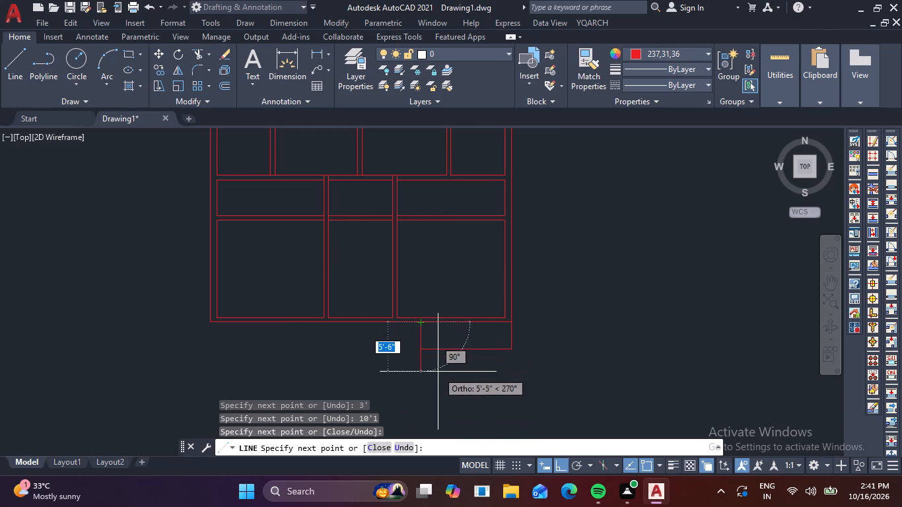
{"action": "key", "text": "Escape"}
Offset the projection's right edge line 4" to both its outer and inner sides.
{"action": "key", "text": "0"}
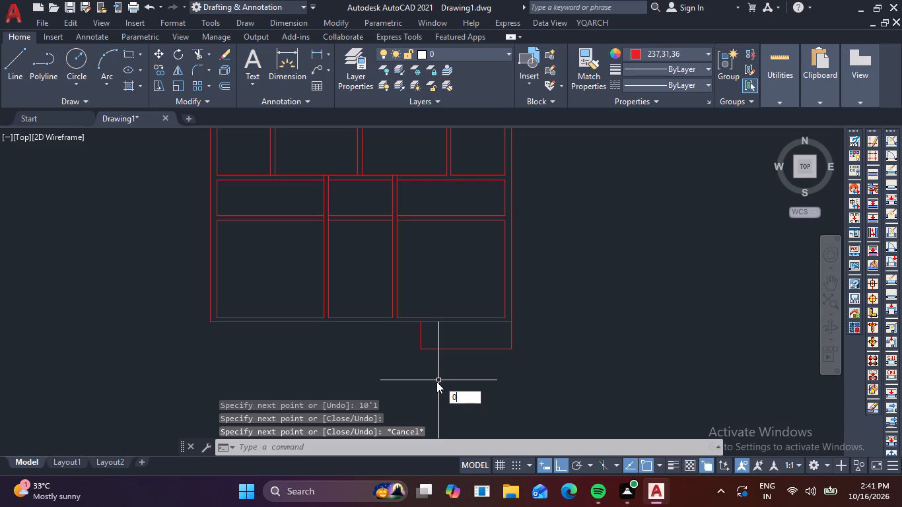
{"action": "key", "text": "Escape"}
{"action": "type", "text": "o"}
{"action": "key", "text": "space"}
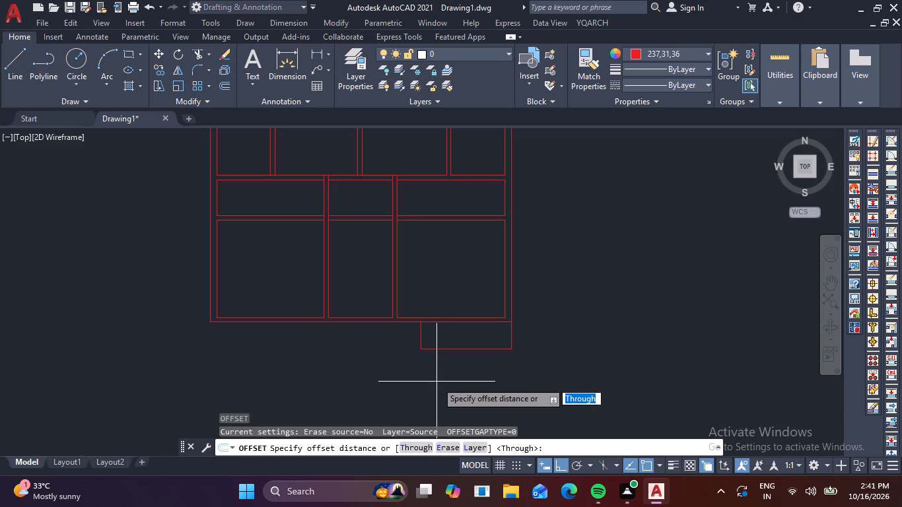
{"action": "key", "text": "6"}
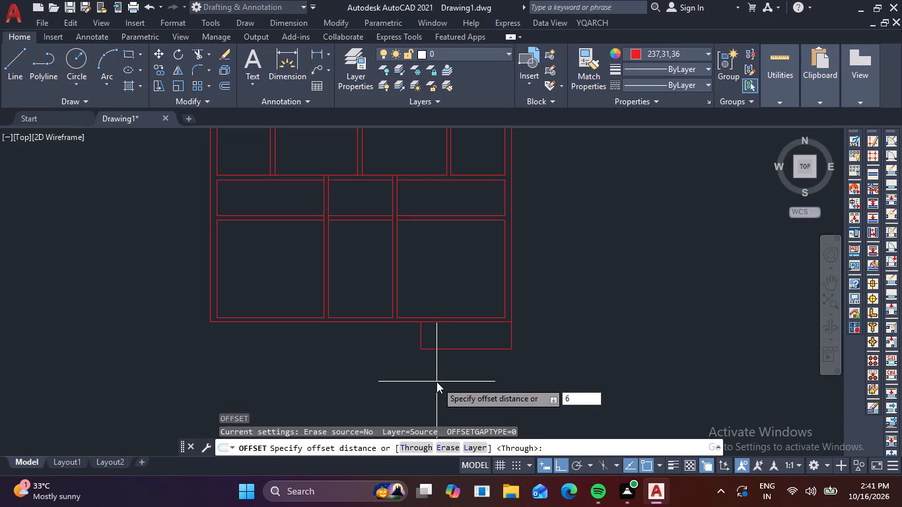
{"action": "key", "text": "BackSpace"}
{"action": "type", "text": "4"}
{"action": "key", "text": "space"}
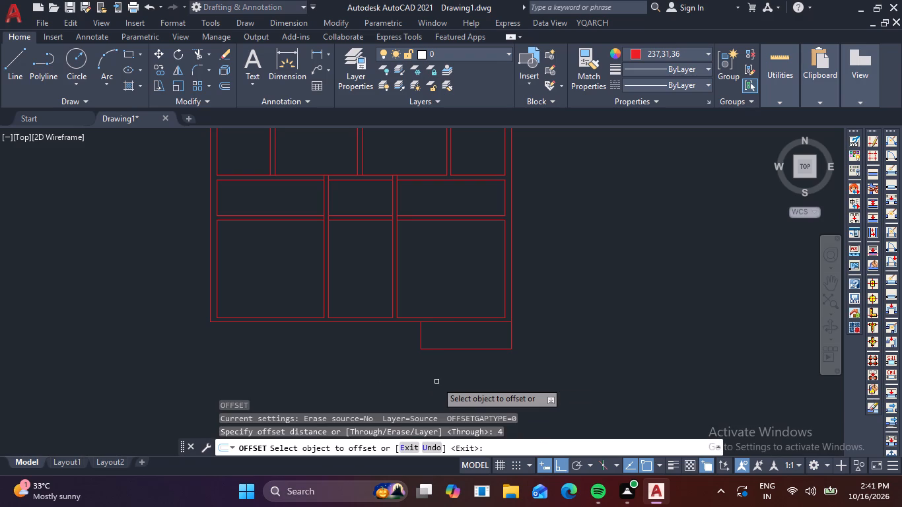
{"action": "left_click", "coordinate": [512, 337]}
{"action": "left_click", "coordinate": [536, 333]}
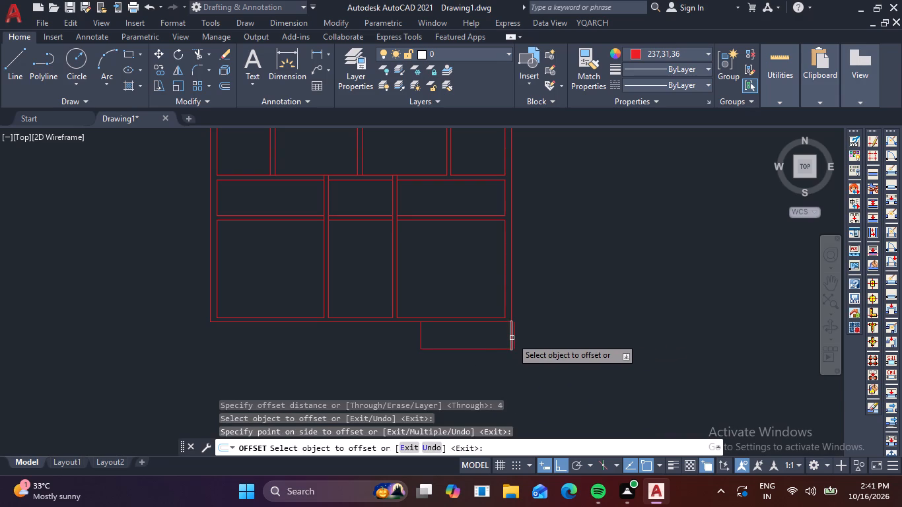
{"action": "scroll", "coordinate": [511, 338], "scroll_direction": "up", "scroll_amount": 2}
{"action": "left_click", "coordinate": [506, 337]}
{"action": "left_click", "coordinate": [491, 339]}
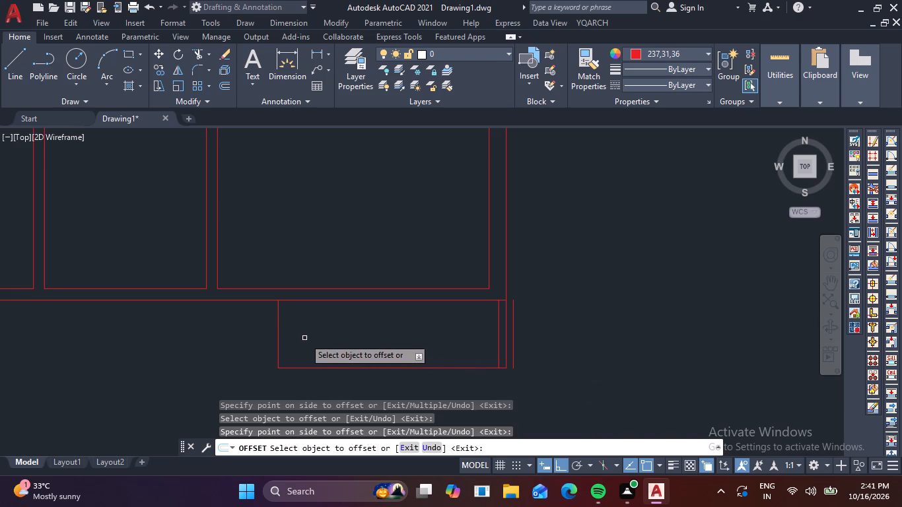
Offset the projection's left edge line 4" outward, and offset that copy another 4" outward.
{"action": "left_click", "coordinate": [276, 333]}
{"action": "left_click", "coordinate": [234, 345]}
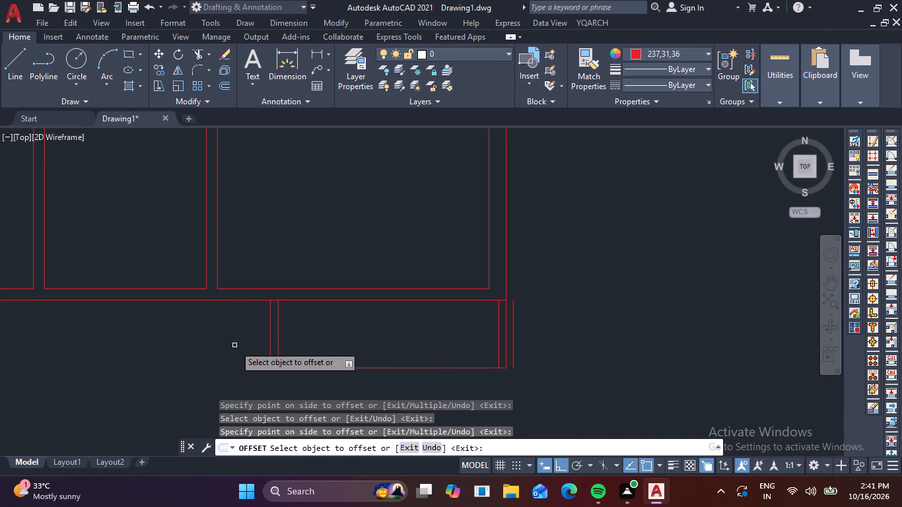
{"action": "left_click", "coordinate": [269, 331]}
{"action": "left_click", "coordinate": [242, 337]}
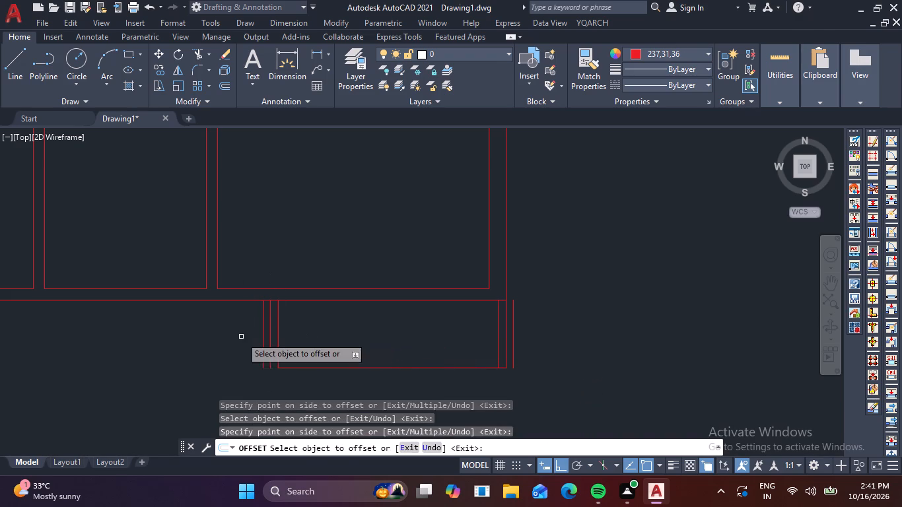
Offset the projection's bottom edge line 4" outward.
{"action": "left_click", "coordinate": [327, 369]}
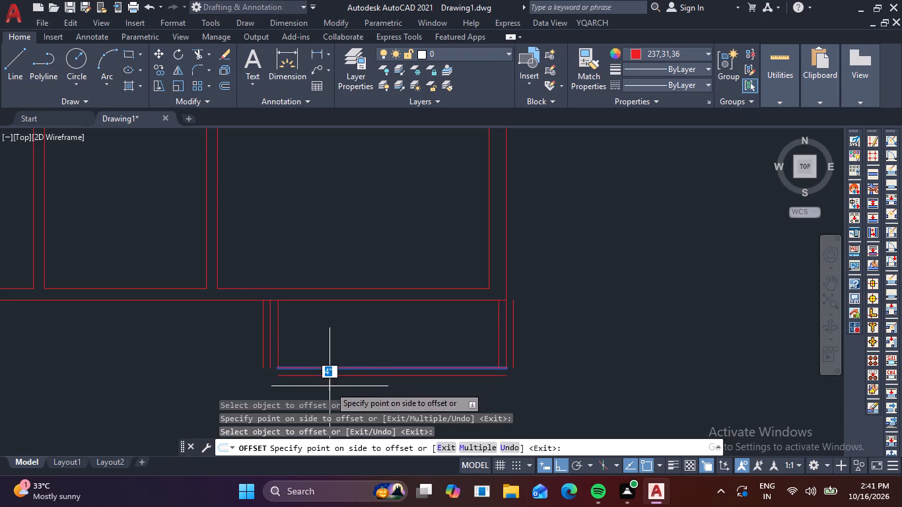
{"action": "left_click", "coordinate": [330, 386]}
{"action": "key", "text": "Escape"}
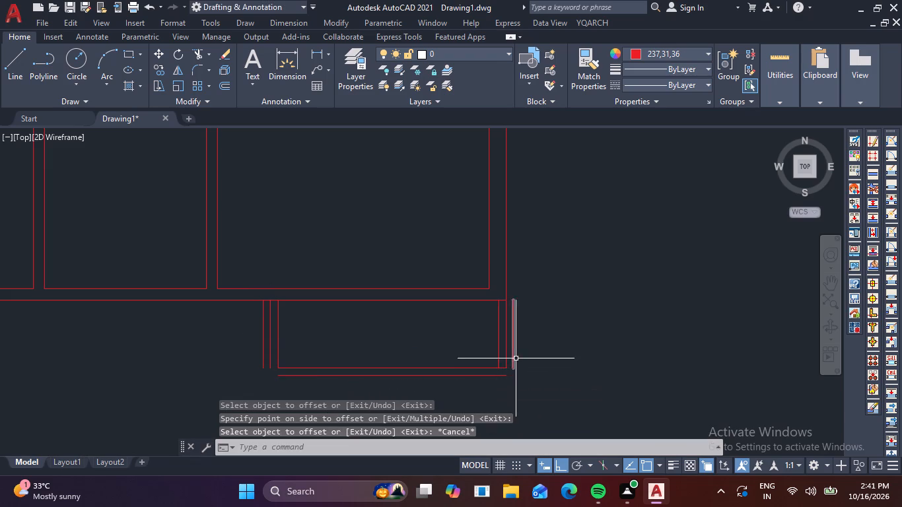
Erase the projection's outermost right edge line and its innermost left edge line.
{"action": "left_click", "coordinate": [513, 349]}
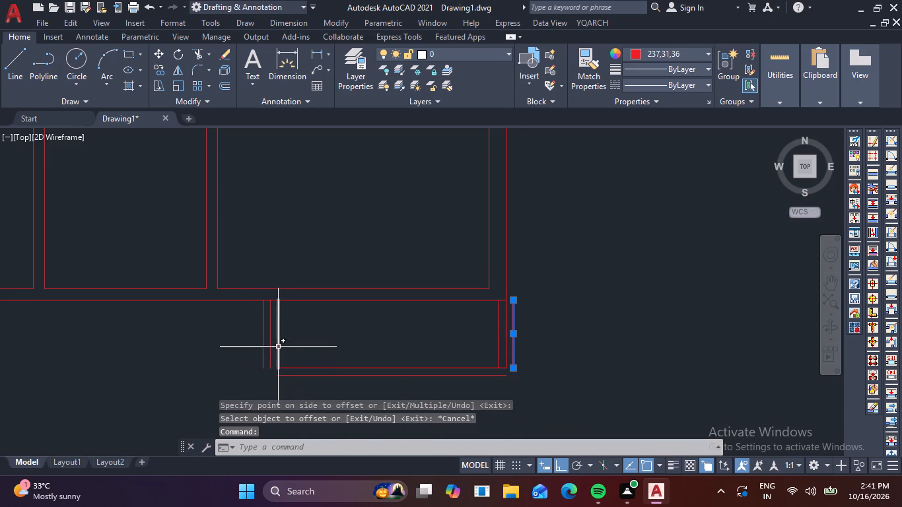
{"action": "left_click", "coordinate": [278, 346]}
{"action": "key", "text": "Delete"}
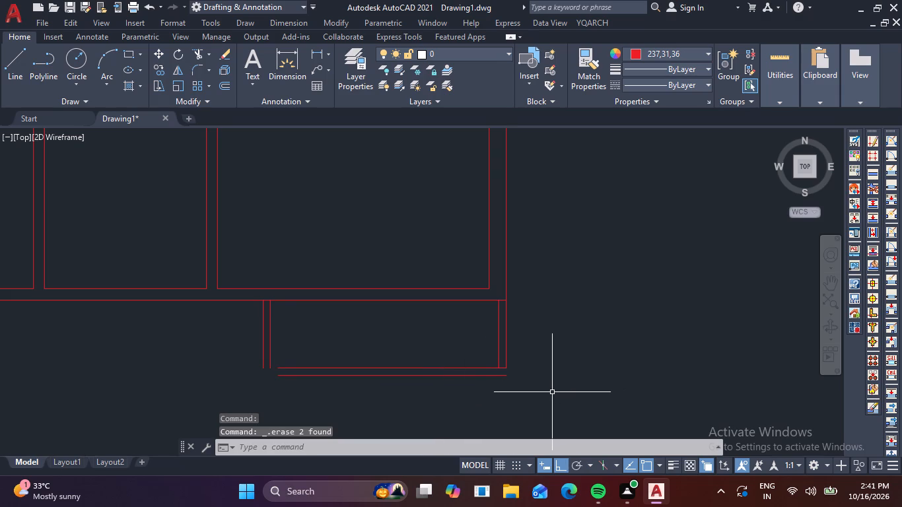
Fillet the projection's outer bottom corners and inner bottom-left corner square with radius 0, joining the bottom lines to the side lines.
{"action": "type", "text": "f"}
{"action": "key", "text": "space"}
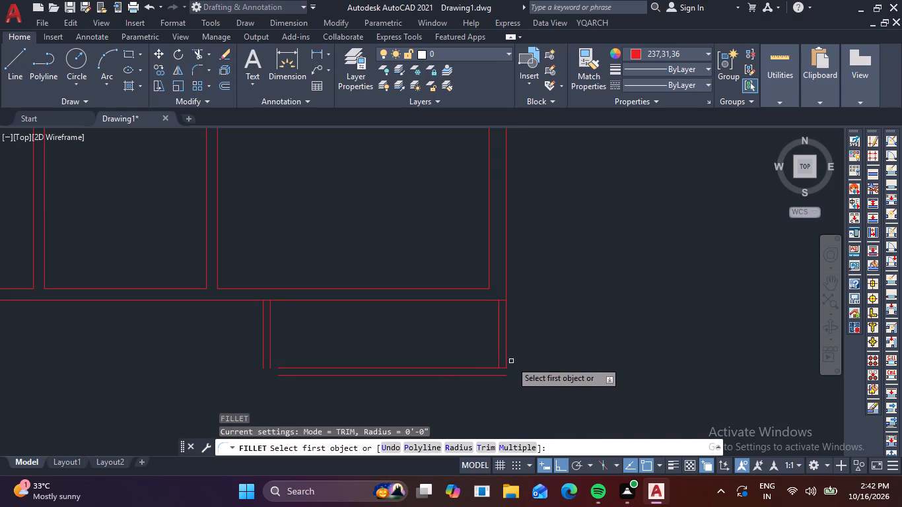
{"action": "left_click", "coordinate": [504, 364]}
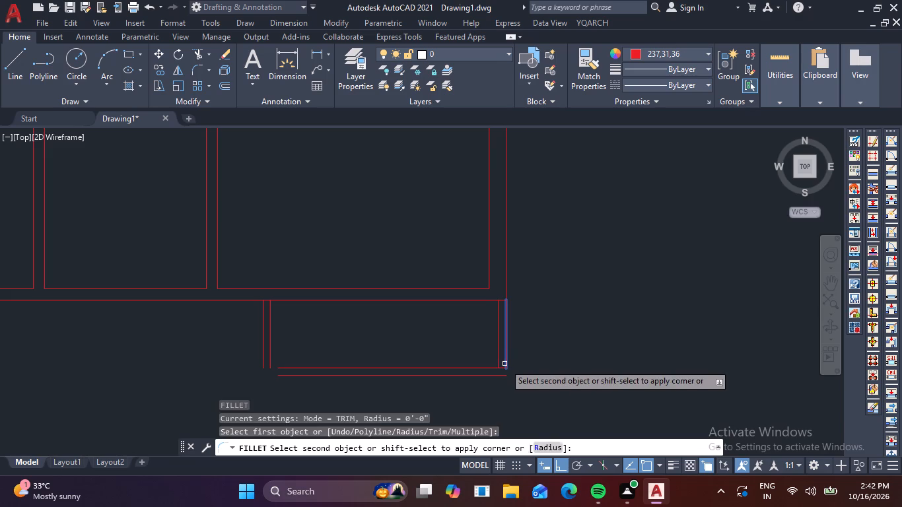
{"action": "left_click", "coordinate": [501, 376]}
{"action": "key", "text": "space"}
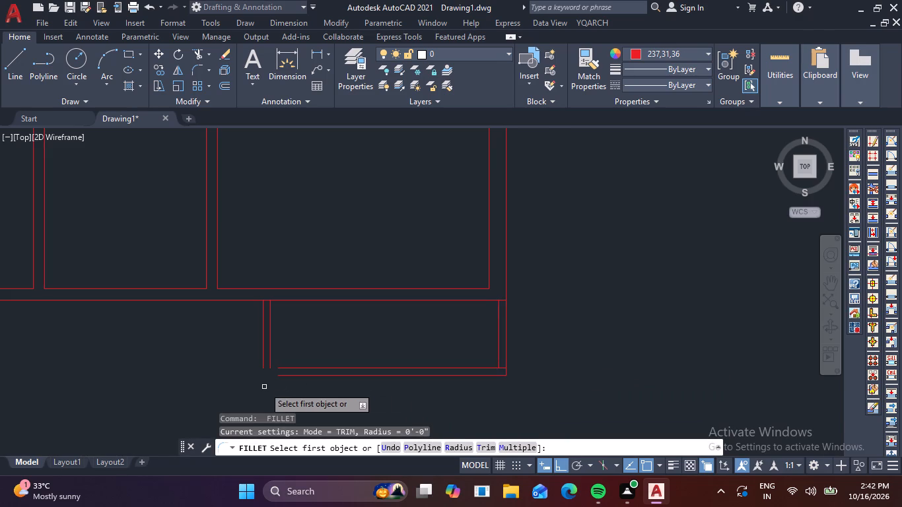
{"action": "left_click", "coordinate": [292, 375]}
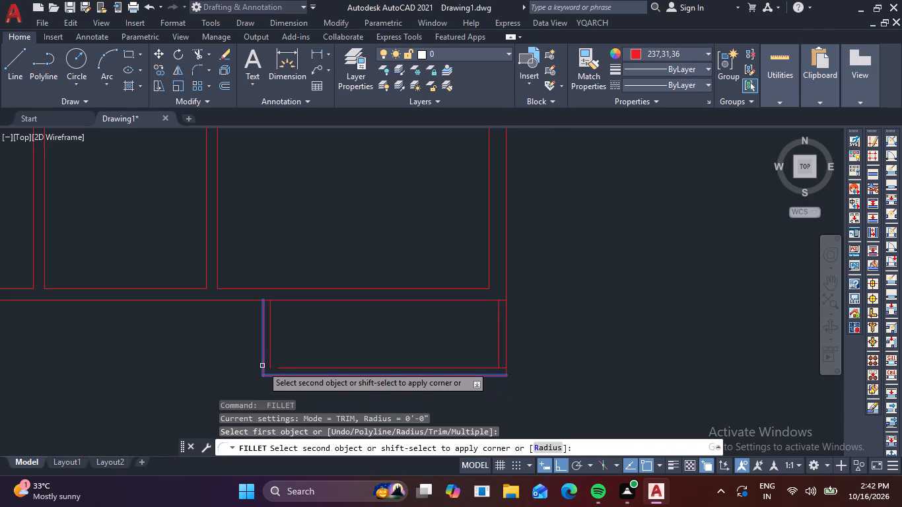
{"action": "left_click", "coordinate": [262, 363]}
{"action": "key", "text": "space"}
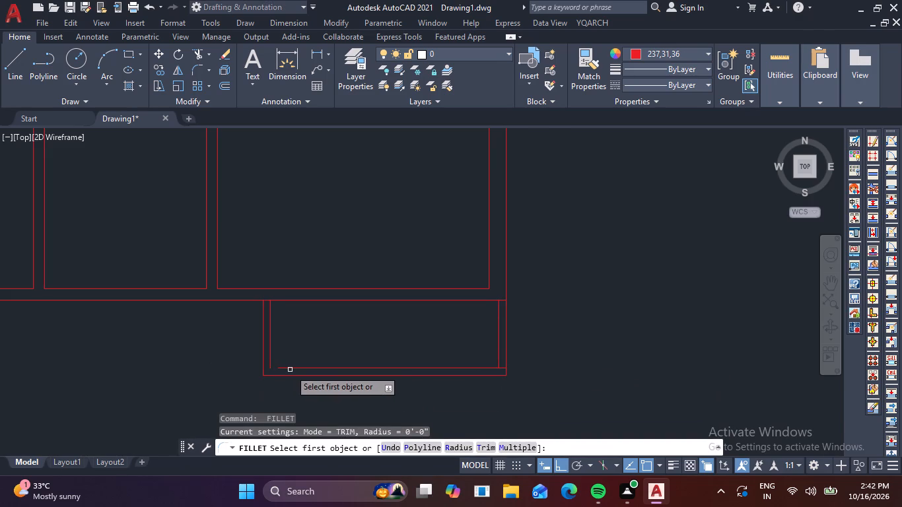
{"action": "left_click", "coordinate": [289, 368]}
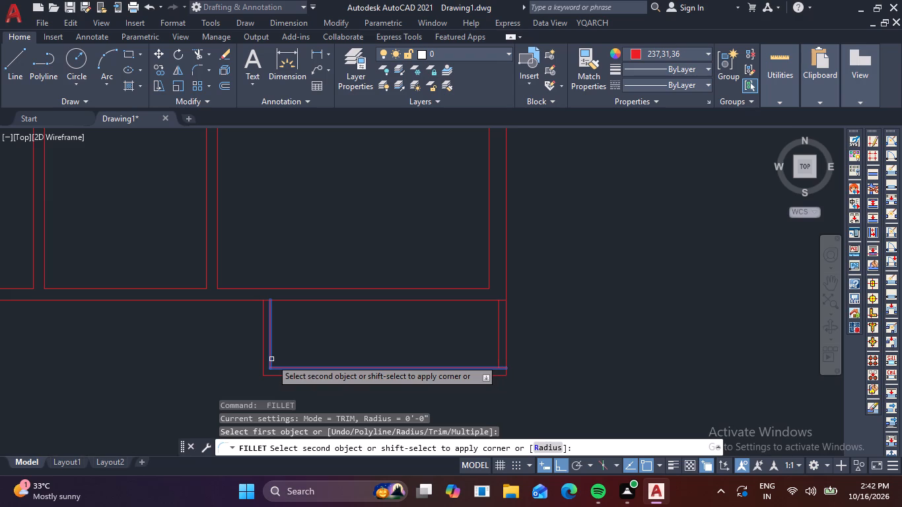
{"action": "left_click", "coordinate": [271, 359]}
{"action": "key", "text": "Escape"}
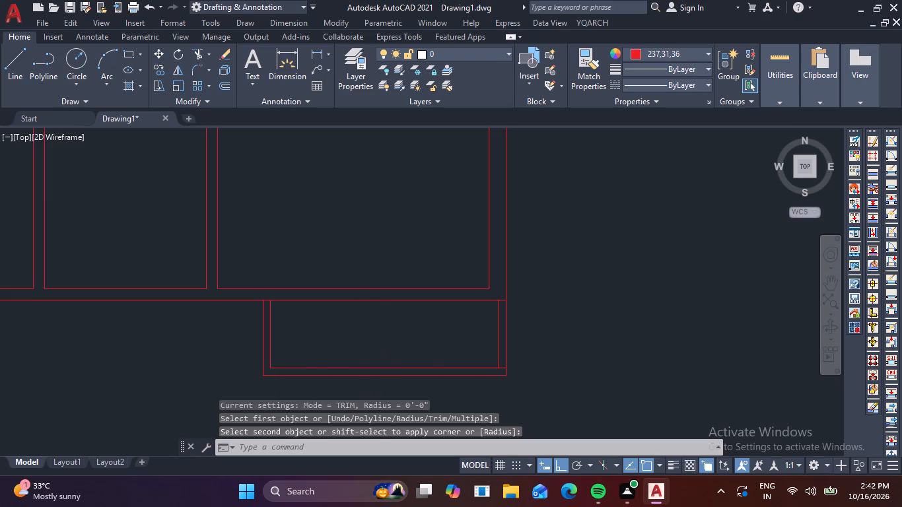
Trim the stub of the projection's inner bottom line that runs past the inner right side line.
{"action": "key", "text": "t"}
{"action": "key", "text": "r"}
{"action": "key", "text": "space"}
{"action": "key", "text": "space"}
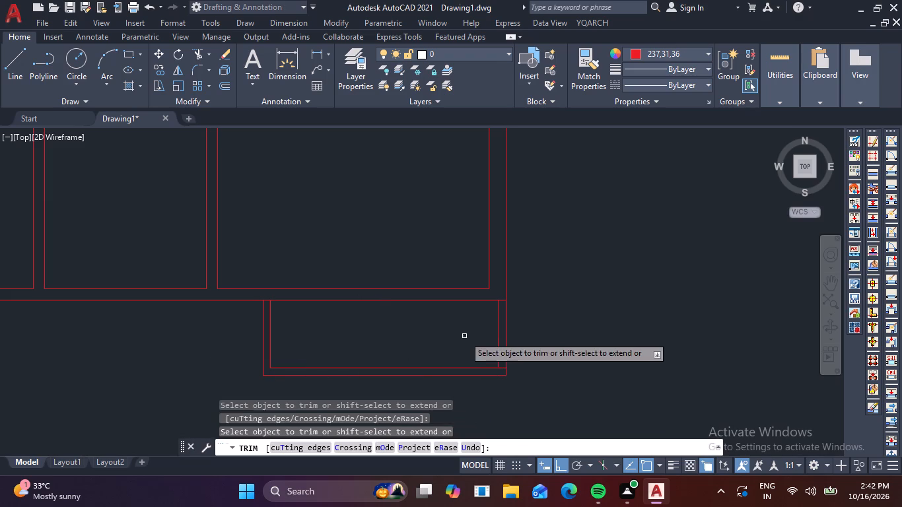
{"action": "scroll", "coordinate": [485, 367], "scroll_direction": "up", "scroll_amount": 3}
{"action": "left_click_drag", "start_coordinate": [540, 365], "coordinate": [545, 390]}
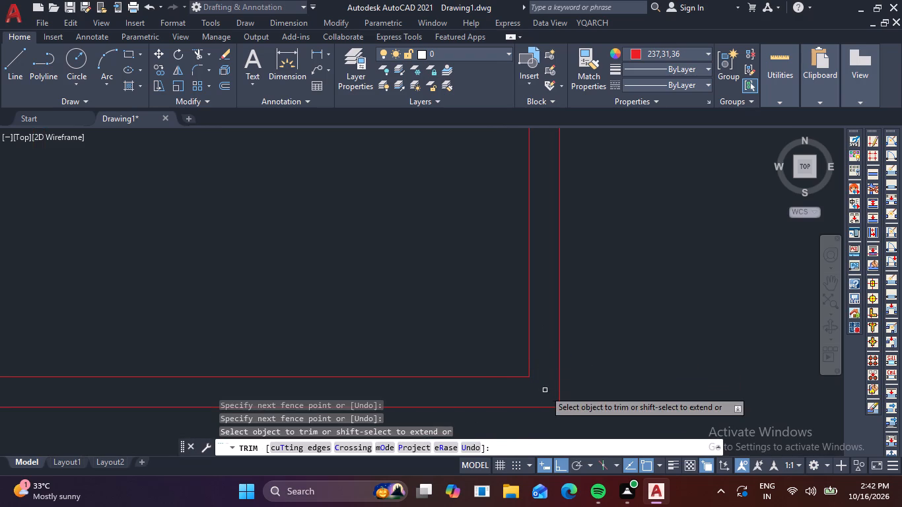
{"action": "key", "text": "Escape"}
{"action": "scroll", "coordinate": [514, 382], "scroll_direction": "down", "scroll_amount": 3}
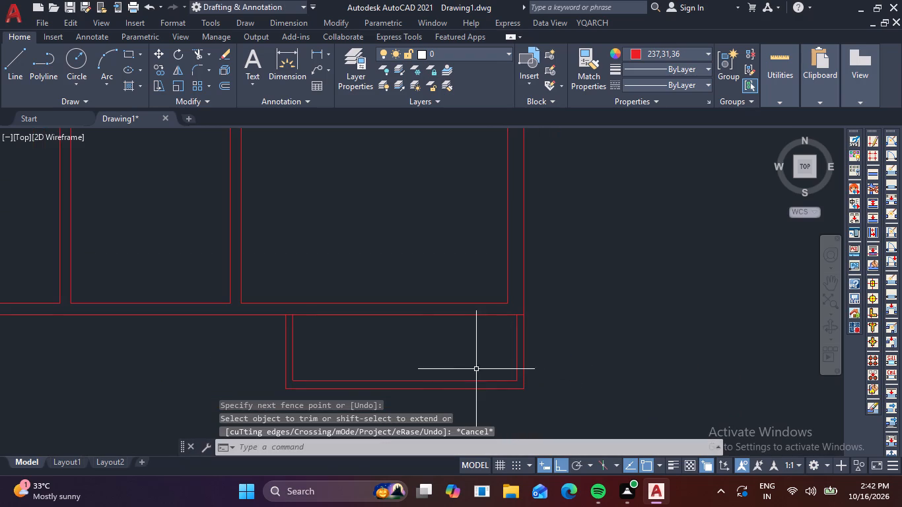
Copy the whole double-line projection from its top-left outer corner to the plan's bottom-left outer corner.
{"action": "middle_click_drag", "start_coordinate": [489, 354], "coordinate": [561, 313]}
{"action": "left_click", "coordinate": [634, 366]}
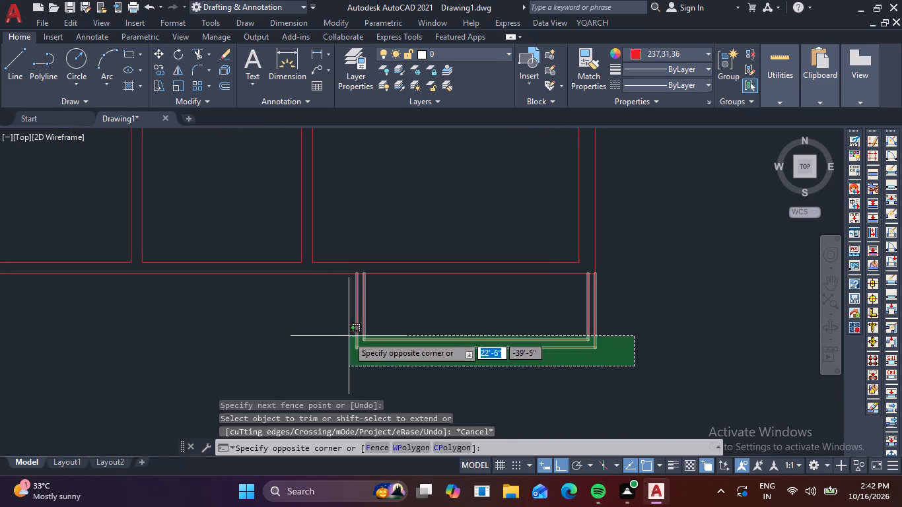
{"action": "left_click", "coordinate": [314, 324]}
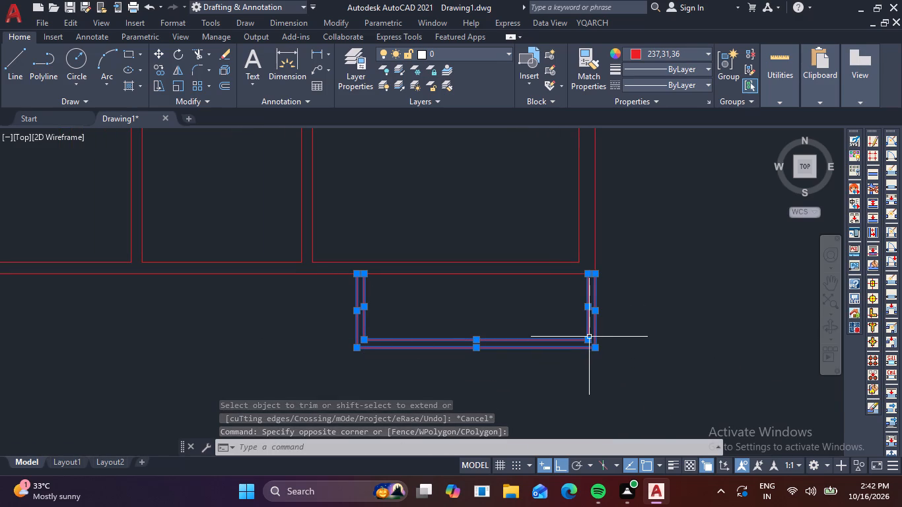
{"action": "type", "text": "co"}
{"action": "key", "text": "space"}
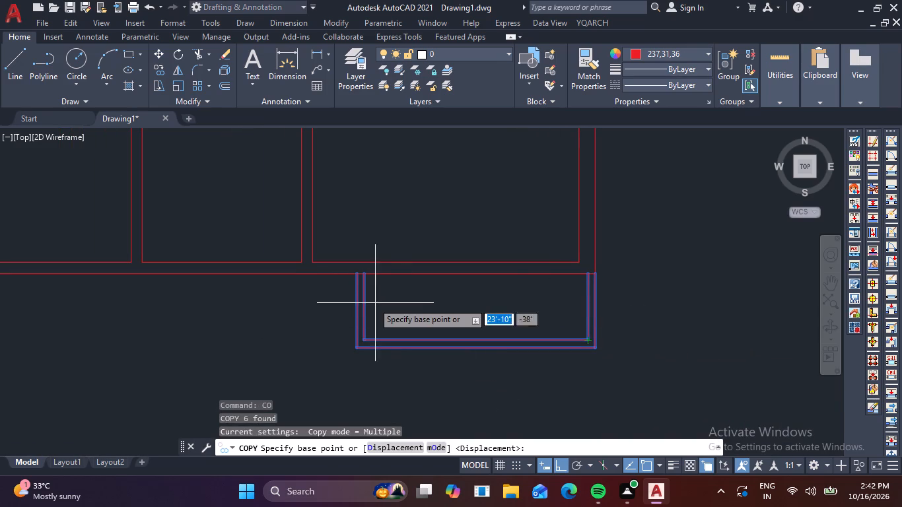
{"action": "left_click", "coordinate": [355, 272]}
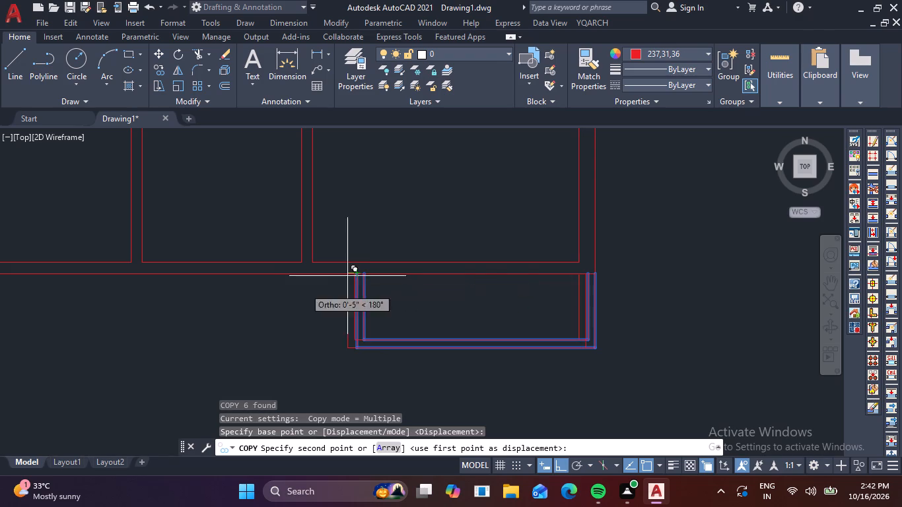
{"action": "scroll", "coordinate": [244, 303], "scroll_direction": "down", "scroll_amount": 2}
{"action": "middle_click_drag", "start_coordinate": [365, 304], "coordinate": [587, 302]}
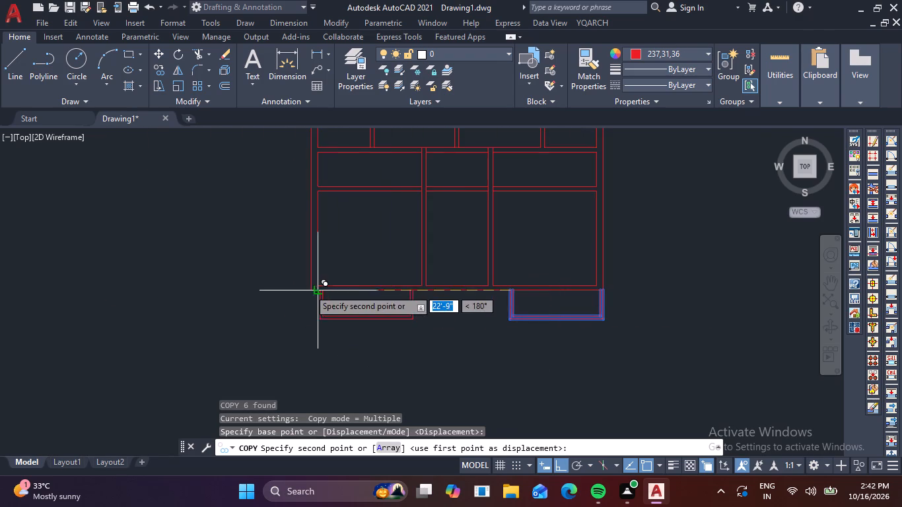
{"action": "scroll", "coordinate": [306, 288], "scroll_direction": "up", "scroll_amount": 3}
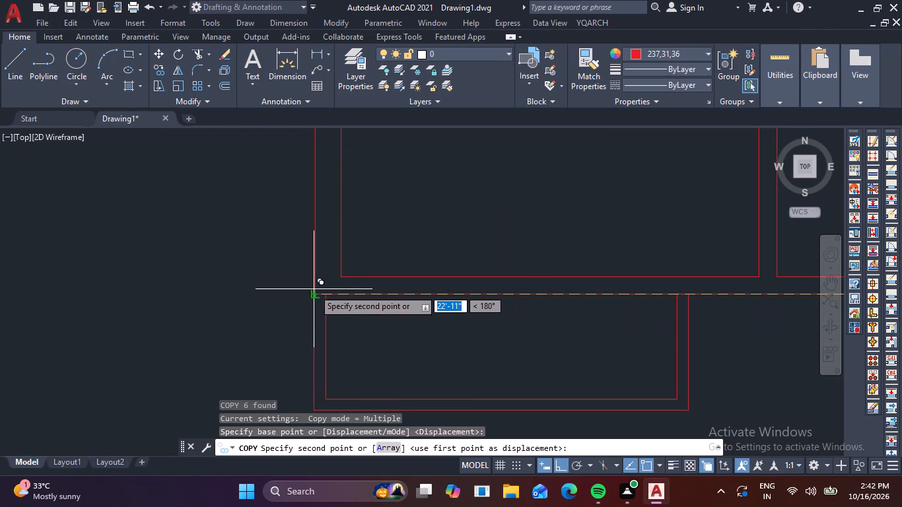
{"action": "left_click", "coordinate": [314, 289]}
{"action": "key", "text": "Escape"}
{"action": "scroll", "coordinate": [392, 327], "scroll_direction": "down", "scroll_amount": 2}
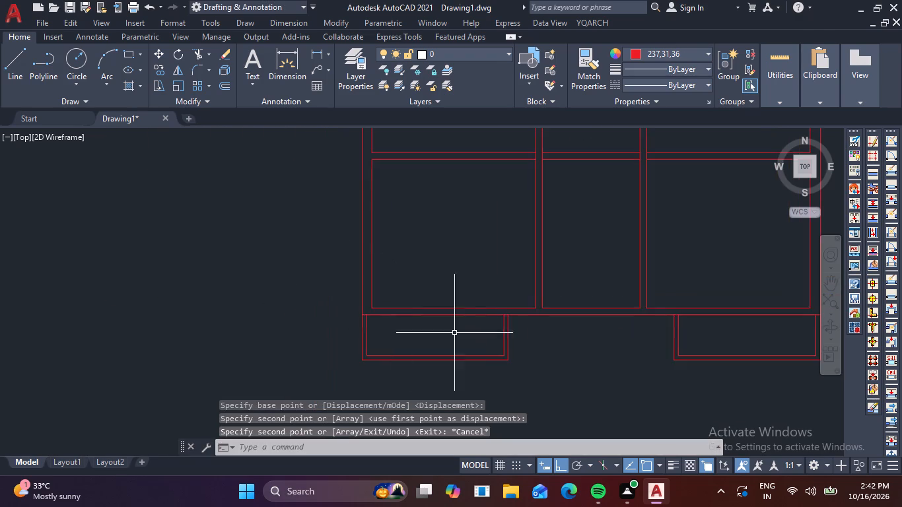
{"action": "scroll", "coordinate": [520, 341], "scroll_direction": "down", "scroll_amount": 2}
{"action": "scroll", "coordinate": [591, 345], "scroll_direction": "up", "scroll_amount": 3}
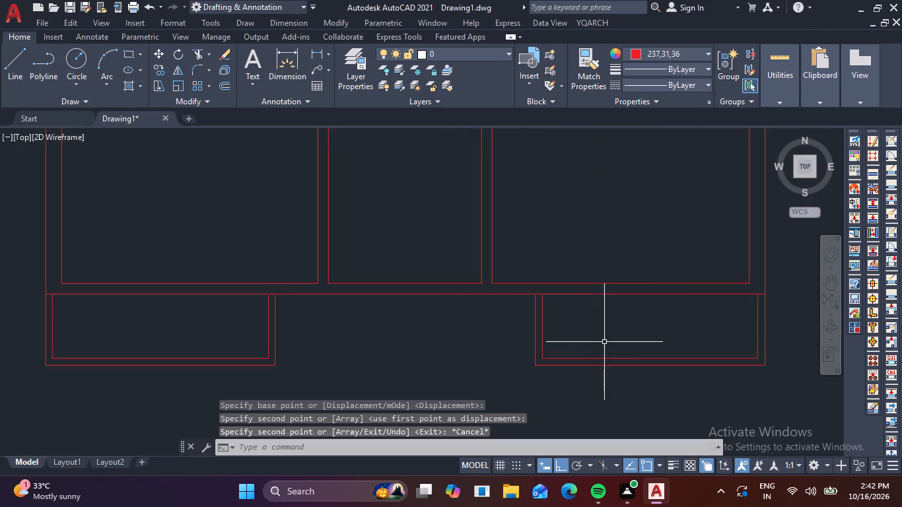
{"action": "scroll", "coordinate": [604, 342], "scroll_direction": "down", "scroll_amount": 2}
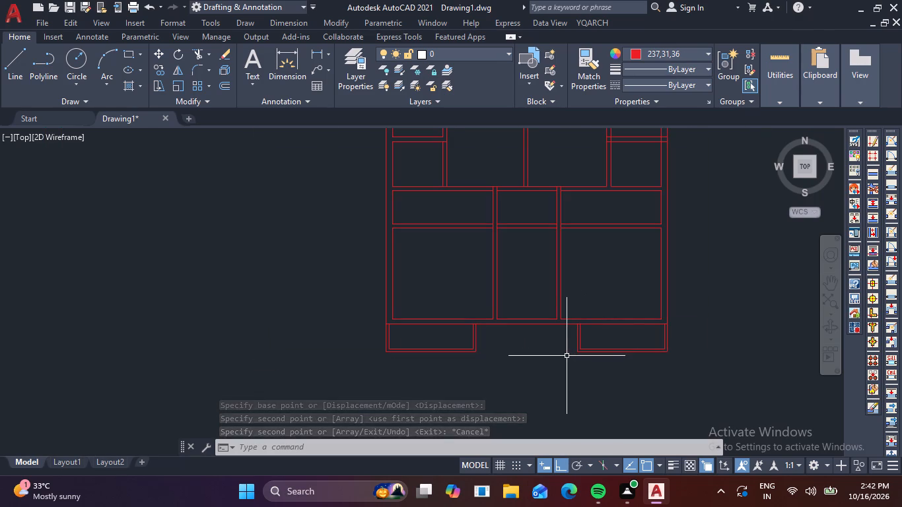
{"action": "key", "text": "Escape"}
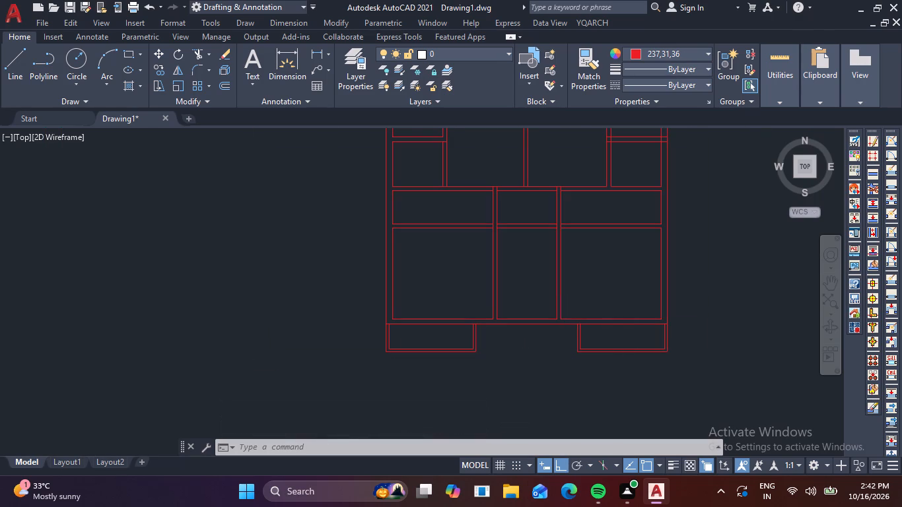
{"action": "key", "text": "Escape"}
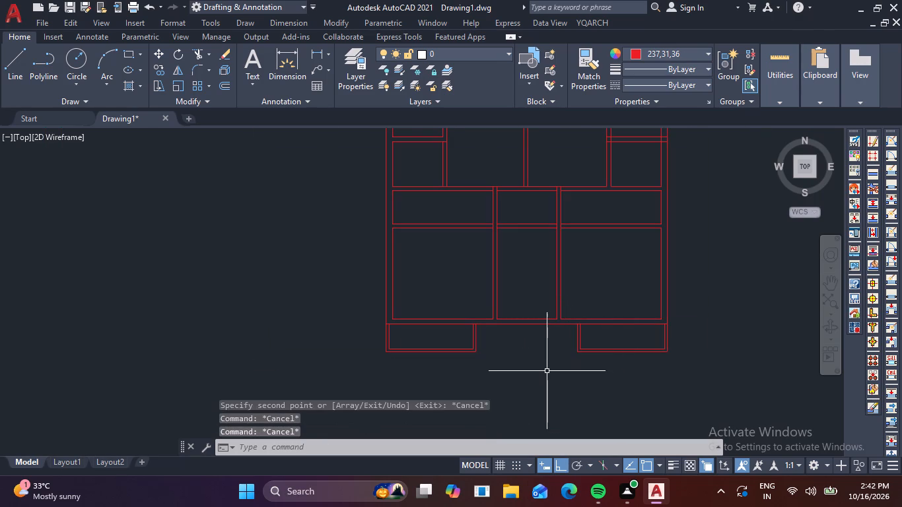
Draw two short vertical lines across the thickness of the top-left room's top wall to mark the ends of a window.
{"action": "scroll", "coordinate": [547, 371], "scroll_direction": "down", "scroll_amount": 1}
{"action": "middle_click_drag", "start_coordinate": [567, 323], "coordinate": [562, 331]}
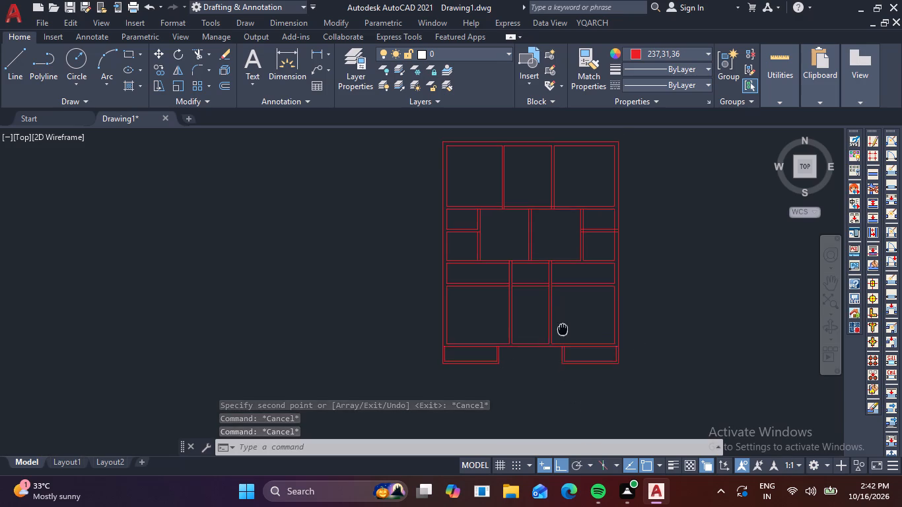
{"action": "middle_click_drag", "start_coordinate": [562, 331], "coordinate": [561, 376]}
{"action": "key", "text": "l"}
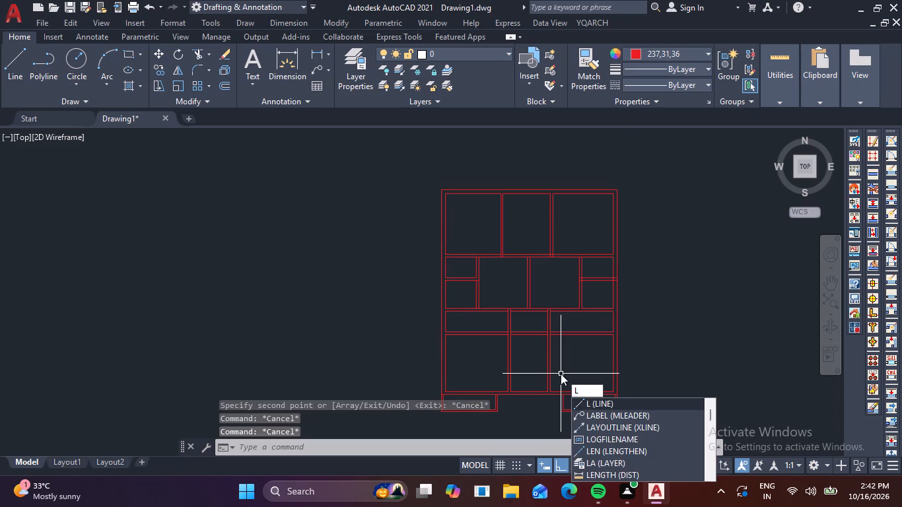
{"action": "key", "text": "space"}
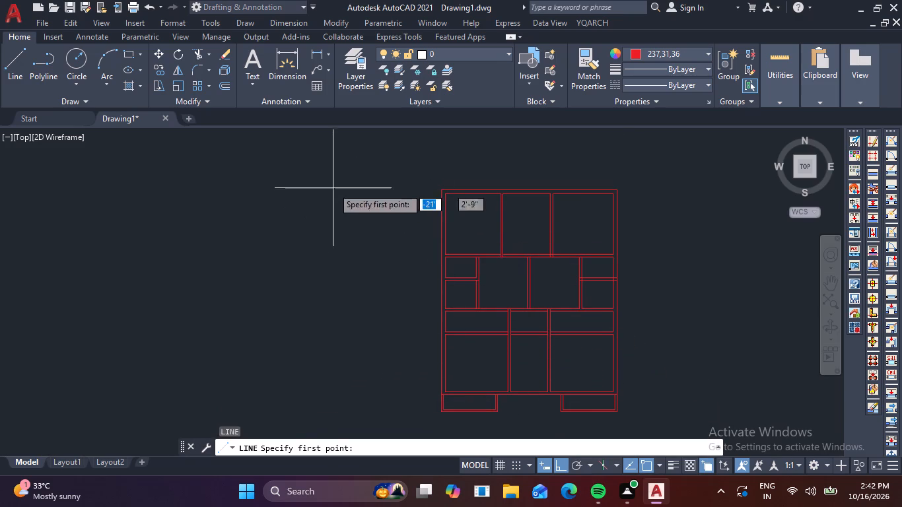
{"action": "scroll", "coordinate": [456, 195], "scroll_direction": "up", "scroll_amount": 3}
{"action": "left_click", "coordinate": [447, 178]}
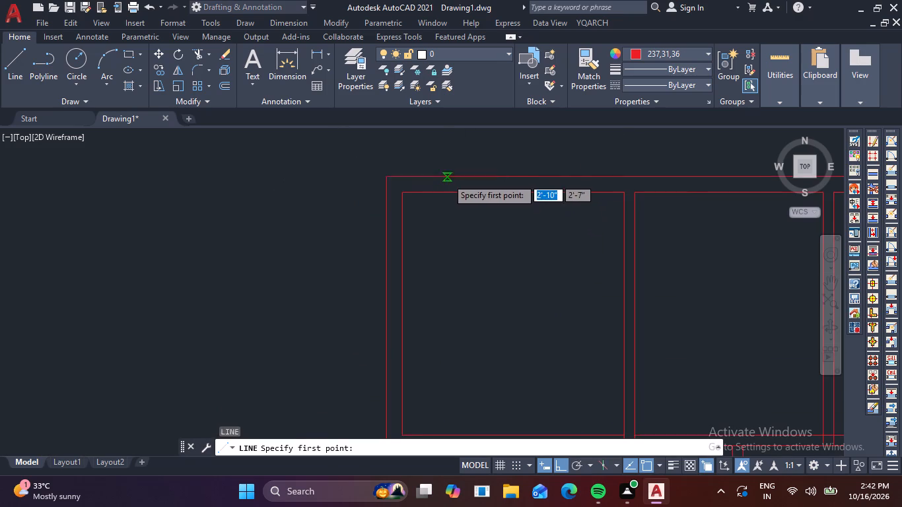
{"action": "left_click", "coordinate": [448, 195]}
{"action": "key", "text": "space"}
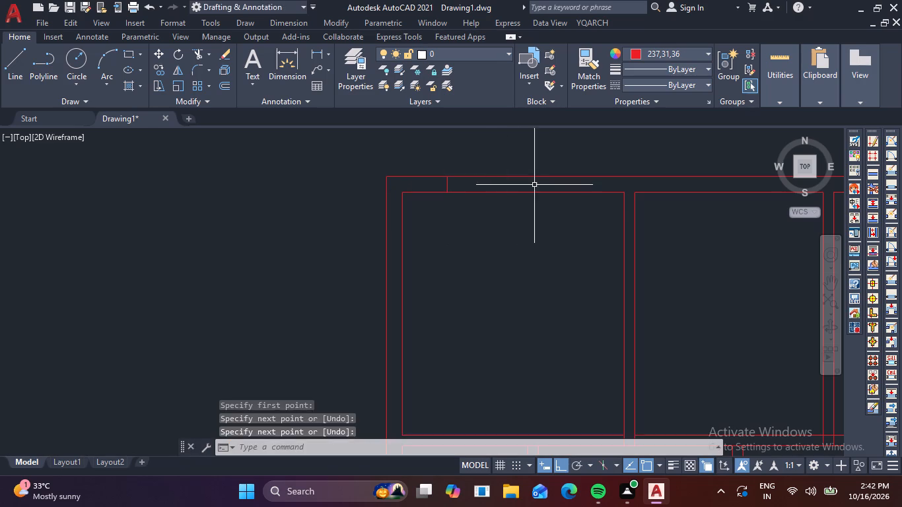
{"action": "key", "text": "space"}
{"action": "left_click", "coordinate": [574, 180]}
{"action": "left_click", "coordinate": [573, 190]}
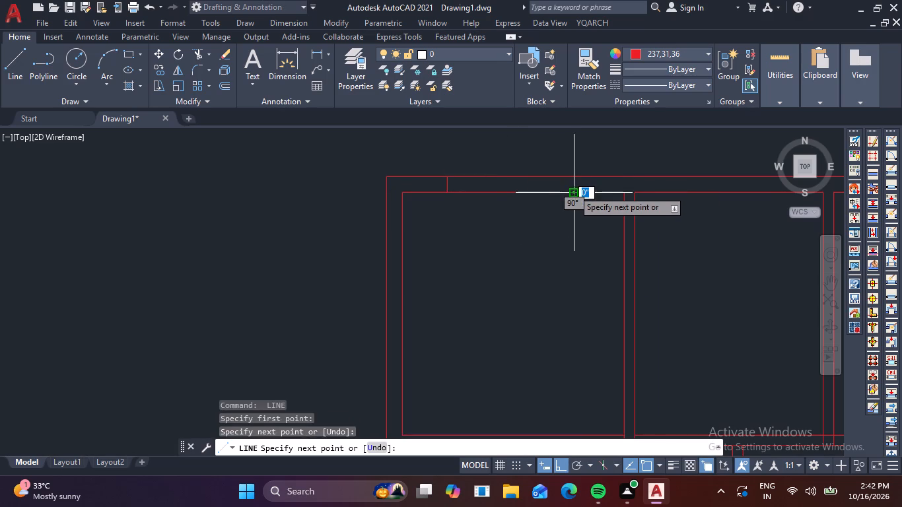
{"action": "key", "text": "space"}
Draw a horizontal line between the midpoints of the two window end lines in the top-left room's top wall.
{"action": "key", "text": "space"}
{"action": "scroll", "coordinate": [453, 184], "scroll_direction": "up", "scroll_amount": 3}
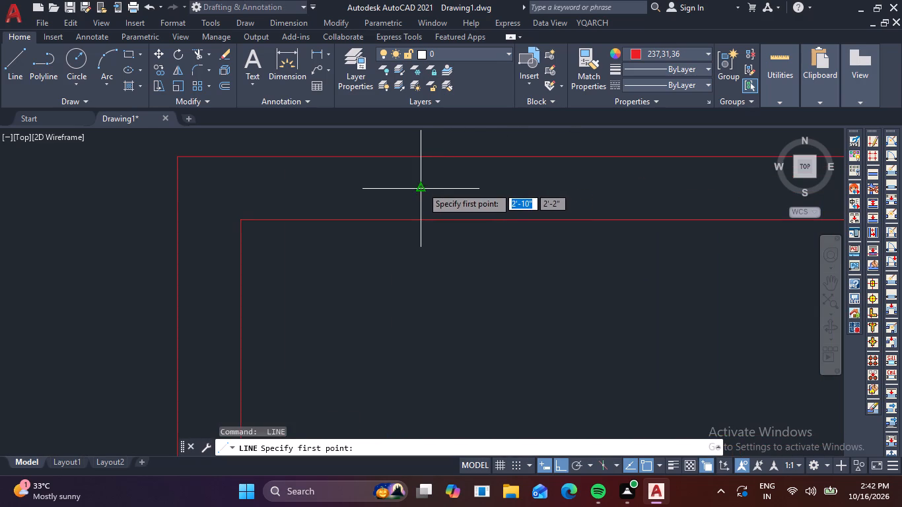
{"action": "left_click", "coordinate": [421, 186]}
{"action": "scroll", "coordinate": [602, 187], "scroll_direction": "down", "scroll_amount": 1}
{"action": "middle_click_drag", "start_coordinate": [624, 187], "coordinate": [362, 225]}
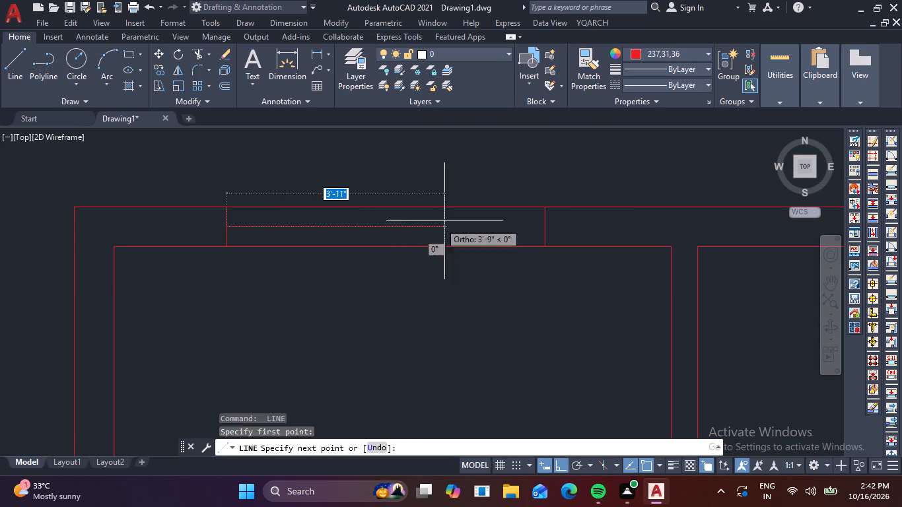
{"action": "left_click", "coordinate": [546, 226]}
{"action": "key", "text": "space"}
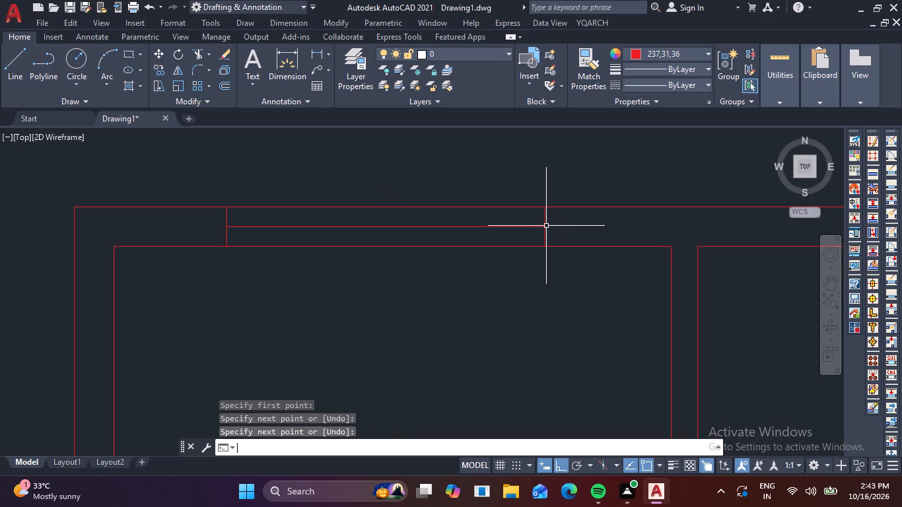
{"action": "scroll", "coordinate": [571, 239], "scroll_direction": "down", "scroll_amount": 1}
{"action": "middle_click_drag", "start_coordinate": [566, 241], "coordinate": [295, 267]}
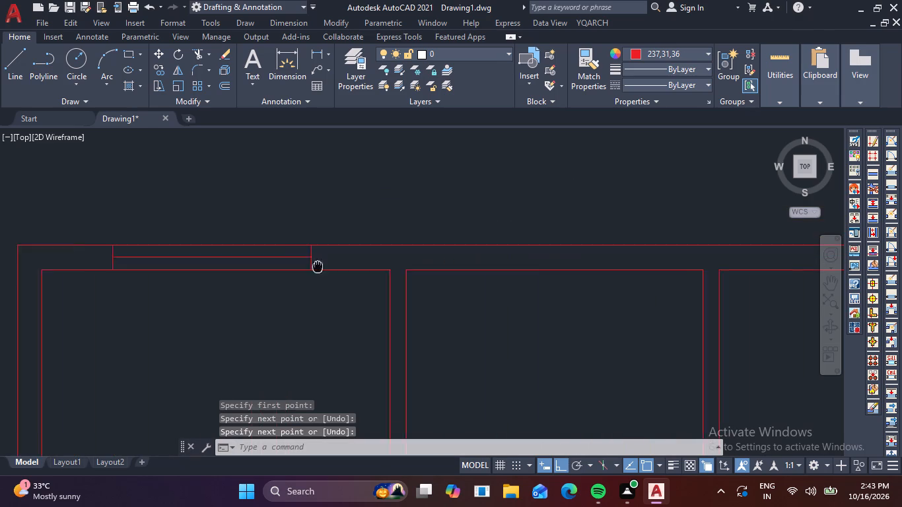
Draw two short vertical lines about 6'-3" apart across the top-middle room's top wall to mark the ends of a window.
{"action": "middle_click_drag", "start_coordinate": [295, 267], "coordinate": [294, 267]}
{"action": "key", "text": "space"}
{"action": "left_click", "coordinate": [429, 244]}
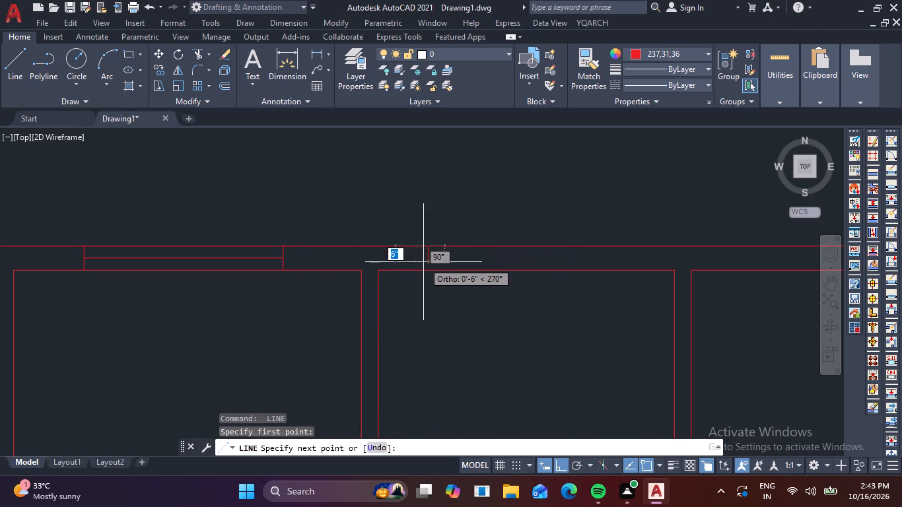
{"action": "left_click", "coordinate": [431, 269]}
{"action": "key", "text": "space"}
{"action": "key", "text": "space"}
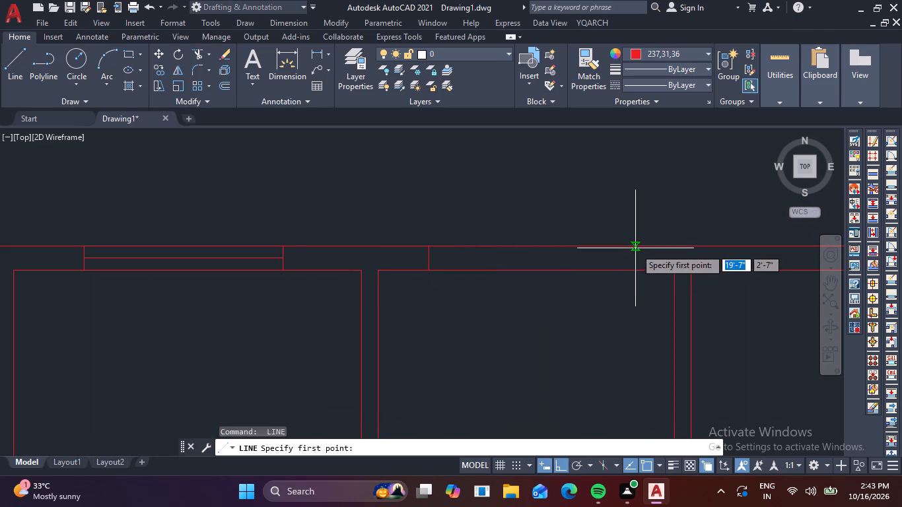
{"action": "left_click", "coordinate": [635, 247]}
{"action": "left_click", "coordinate": [631, 272]}
{"action": "key", "text": "space"}
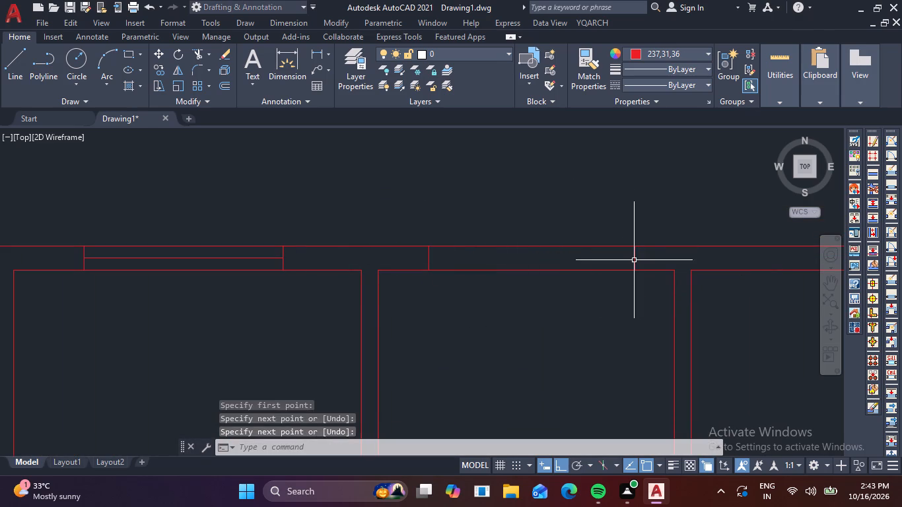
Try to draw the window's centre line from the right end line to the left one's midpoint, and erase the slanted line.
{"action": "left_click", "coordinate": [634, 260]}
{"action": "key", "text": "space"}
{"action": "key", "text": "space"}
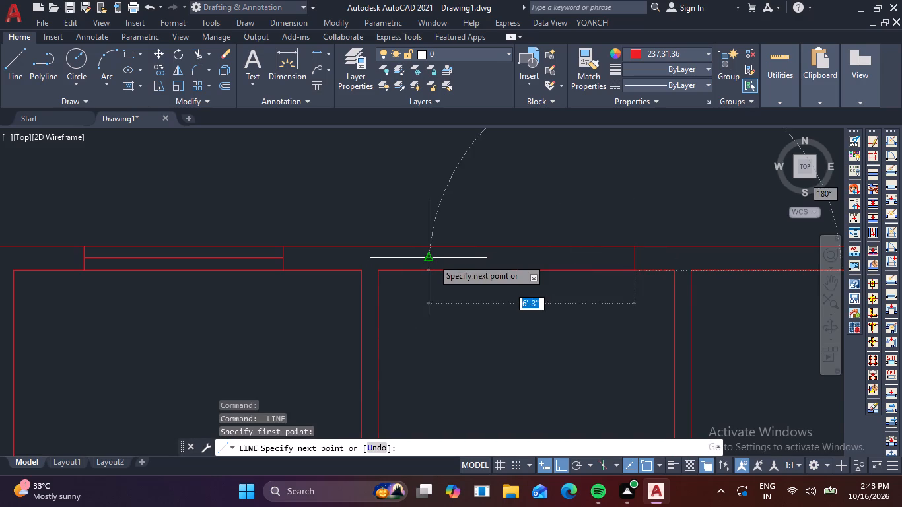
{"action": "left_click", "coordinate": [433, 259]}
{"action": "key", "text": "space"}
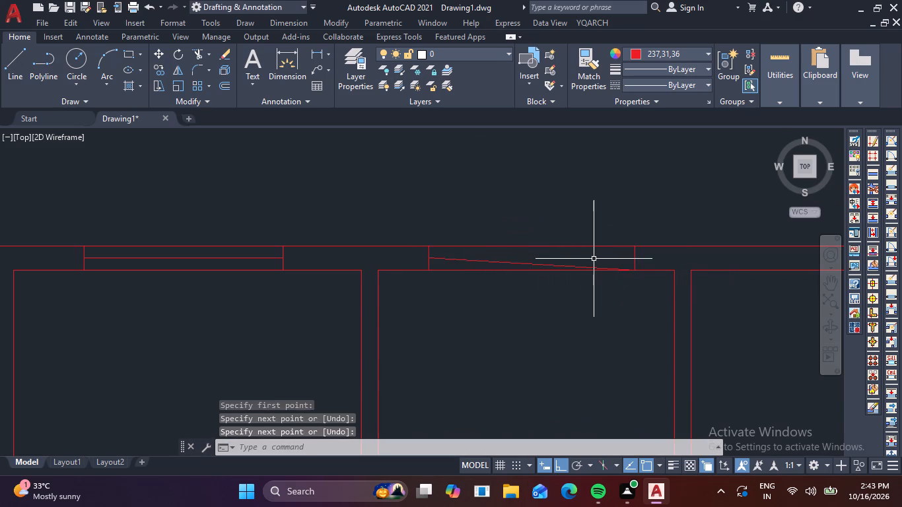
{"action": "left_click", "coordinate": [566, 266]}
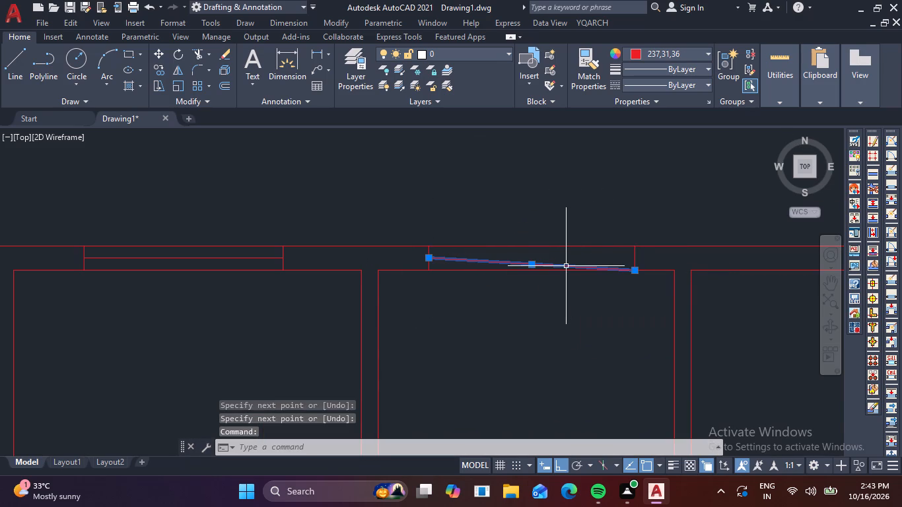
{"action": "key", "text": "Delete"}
Draw a horizontal line between the midpoints of the two window end lines in the top-middle room's top wall.
{"action": "key", "text": "l"}
{"action": "key", "text": "space"}
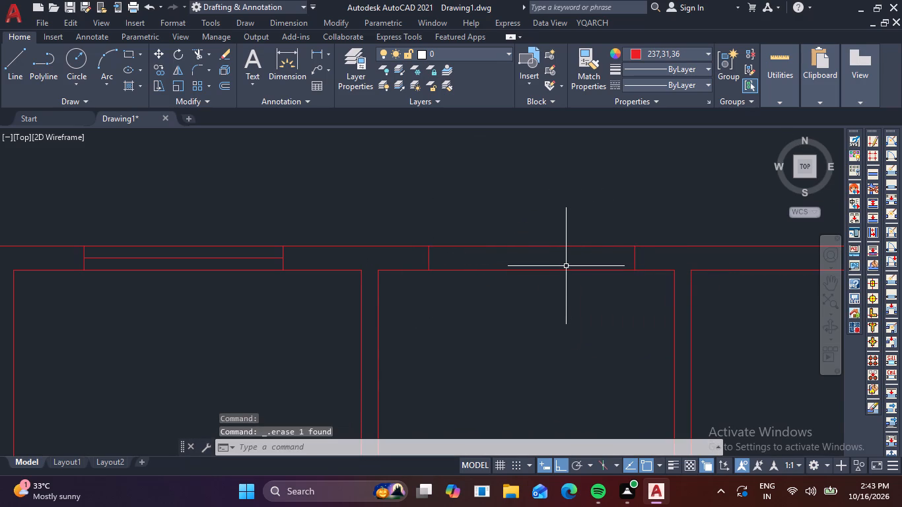
{"action": "left_click", "coordinate": [431, 256]}
{"action": "left_click", "coordinate": [632, 256]}
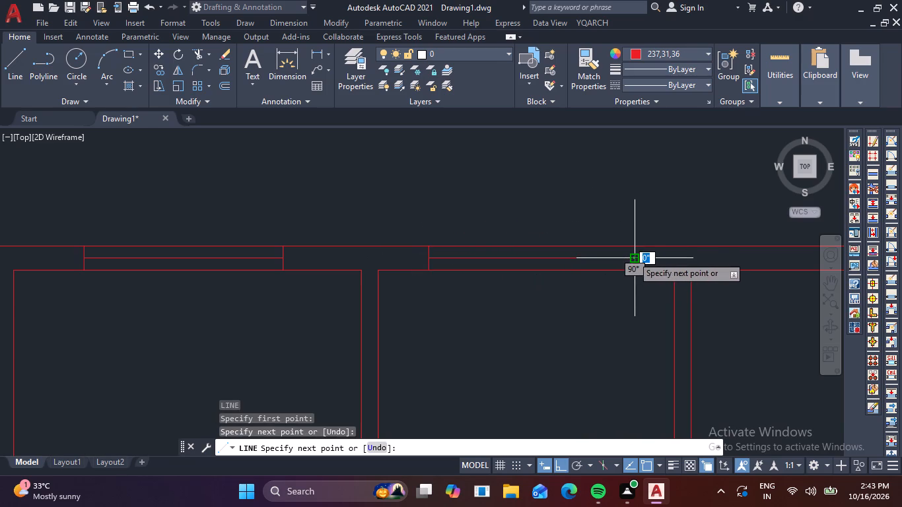
{"action": "key", "text": "space"}
Draw two short vertical lines about 6'-7" apart across the top-right room's top wall to mark the ends of a window.
{"action": "scroll", "coordinate": [622, 287], "scroll_direction": "down", "scroll_amount": 3}
{"action": "middle_click_drag", "start_coordinate": [633, 296], "coordinate": [460, 290]}
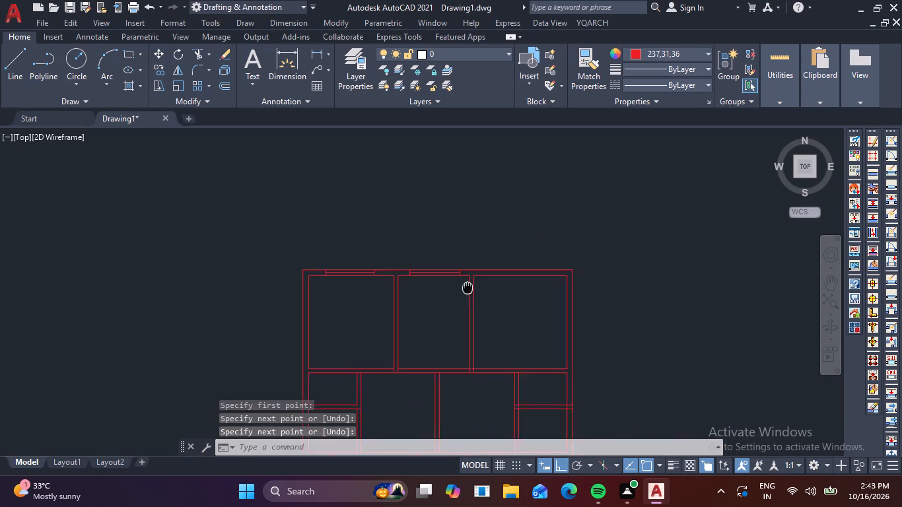
{"action": "middle_click_drag", "start_coordinate": [460, 290], "coordinate": [428, 298]}
{"action": "key", "text": "space"}
{"action": "scroll", "coordinate": [471, 294], "scroll_direction": "up", "scroll_amount": 3}
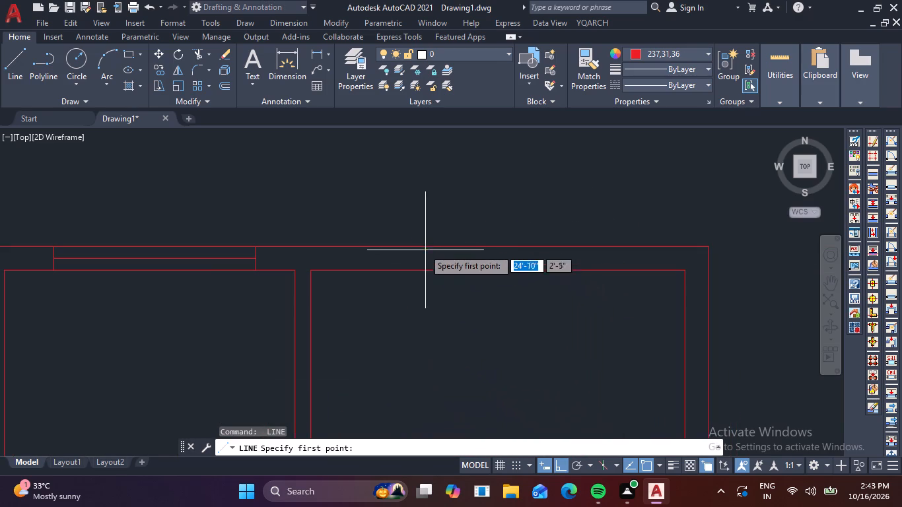
{"action": "left_click", "coordinate": [392, 246]}
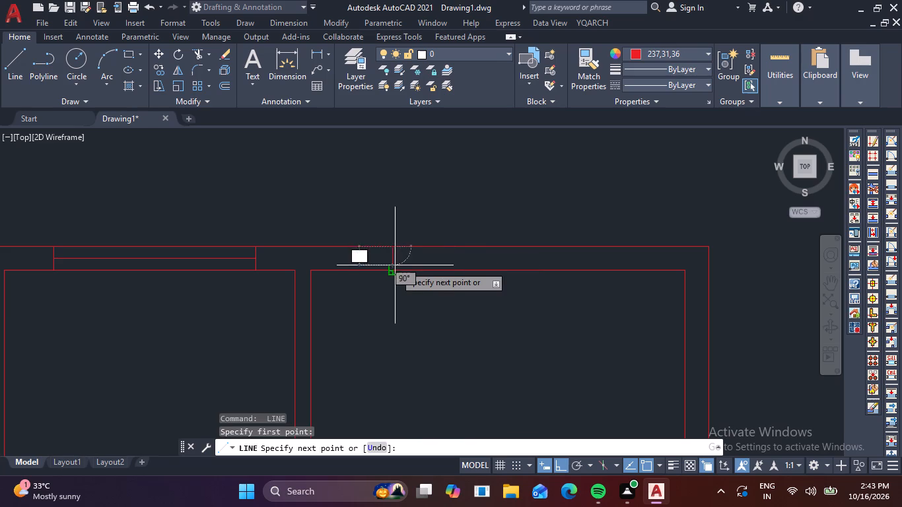
{"action": "left_click", "coordinate": [394, 271]}
{"action": "key", "text": "space"}
{"action": "key", "text": "space"}
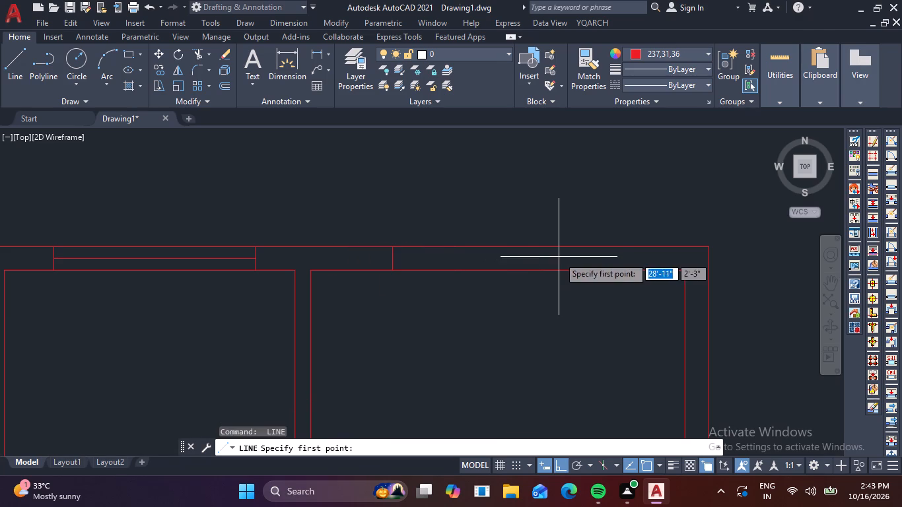
{"action": "left_click", "coordinate": [606, 248]}
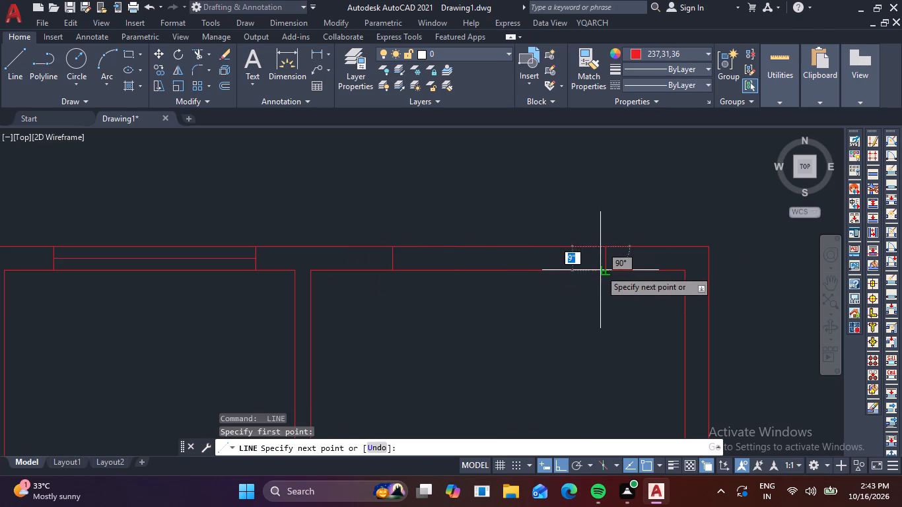
{"action": "left_click", "coordinate": [606, 269]}
{"action": "key", "text": "space"}
Draw a horizontal line between the midpoints of the two window end lines in the top-right room's top wall.
{"action": "key", "text": "space"}
{"action": "left_click", "coordinate": [392, 261]}
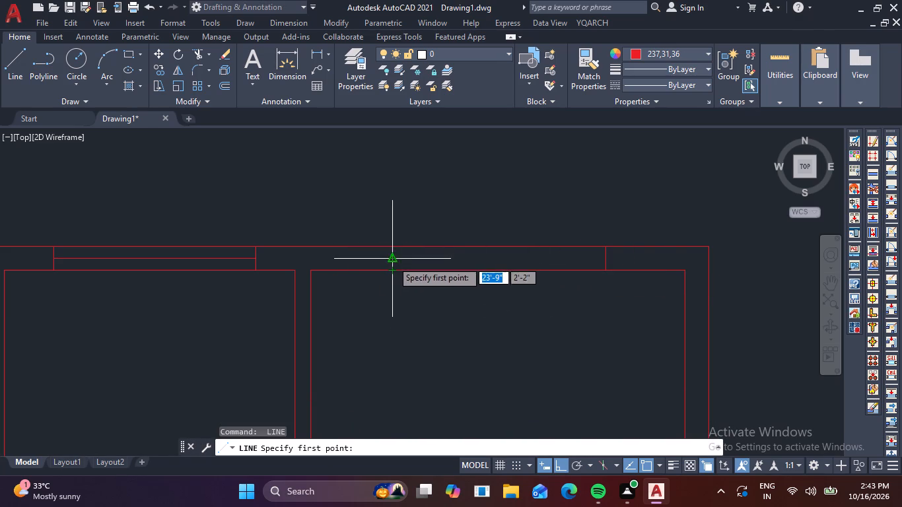
{"action": "left_click", "coordinate": [609, 257]}
{"action": "key", "text": "space"}
{"action": "key", "text": "Escape"}
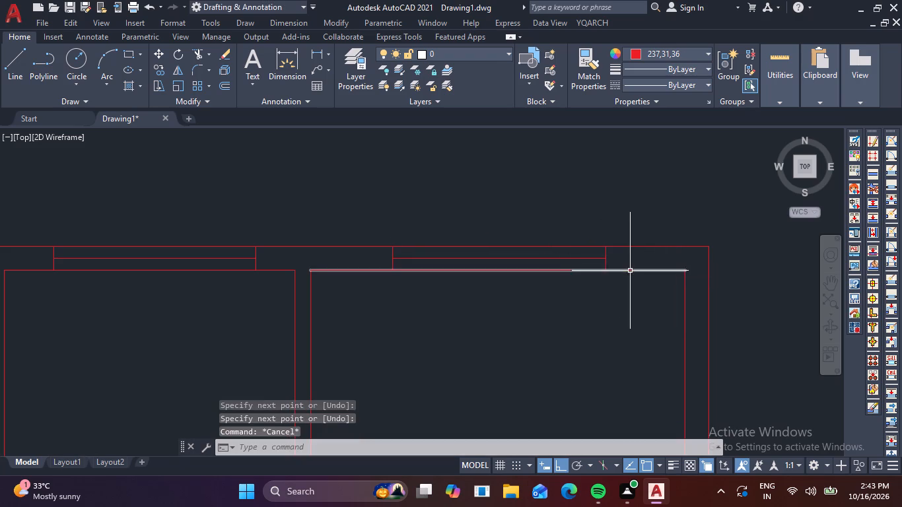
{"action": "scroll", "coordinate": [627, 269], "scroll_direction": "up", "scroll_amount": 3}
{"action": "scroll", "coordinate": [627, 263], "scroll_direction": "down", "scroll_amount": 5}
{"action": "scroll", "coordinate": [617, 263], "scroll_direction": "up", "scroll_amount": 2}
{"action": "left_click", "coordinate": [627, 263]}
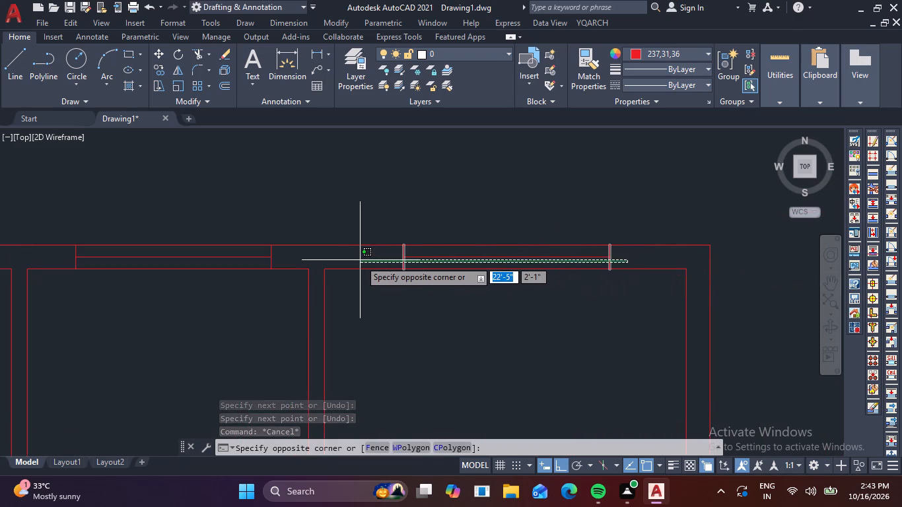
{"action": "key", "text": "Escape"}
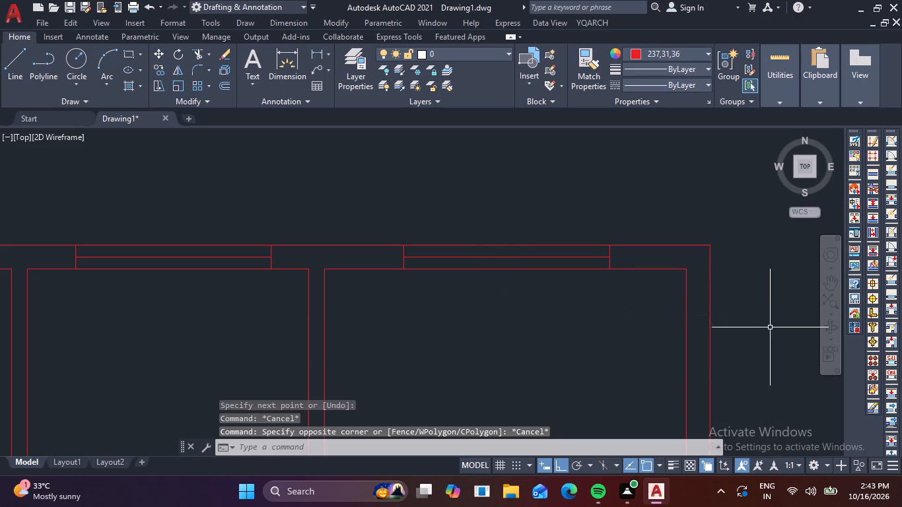
Draw two short horizontal lines across the thickness of the top-right room's right wall to mark the ends of a window.
{"action": "key", "text": "space"}
{"action": "middle_click_drag", "start_coordinate": [741, 332], "coordinate": [635, 184]}
{"action": "scroll", "coordinate": [639, 187], "scroll_direction": "down", "scroll_amount": 2}
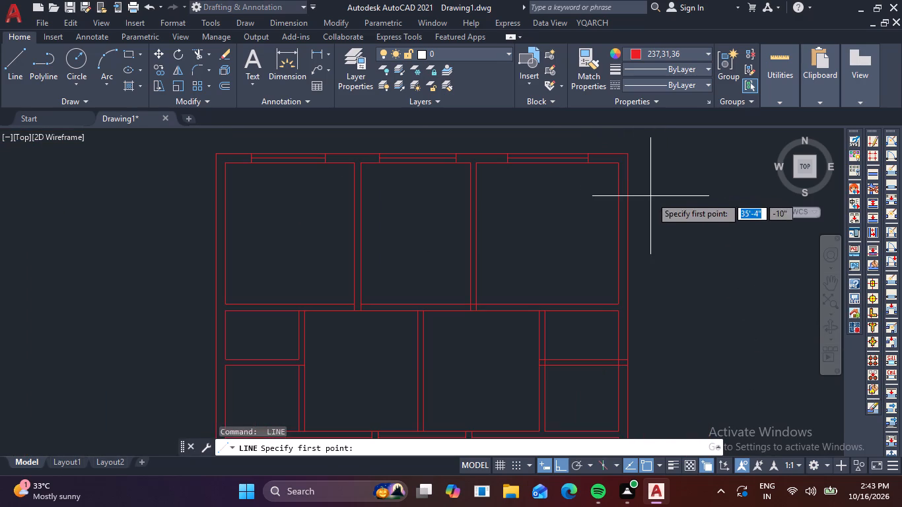
{"action": "left_click", "coordinate": [617, 187]}
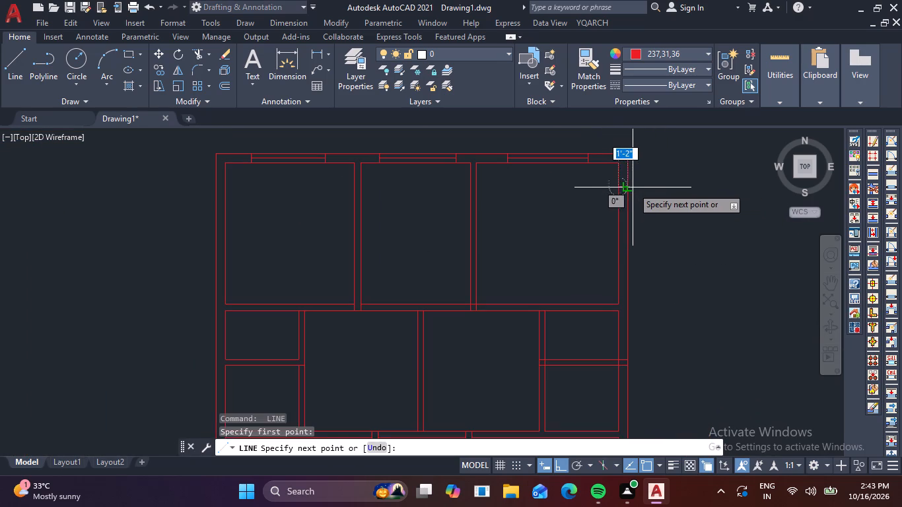
{"action": "scroll", "coordinate": [632, 190], "scroll_direction": "up", "scroll_amount": 3}
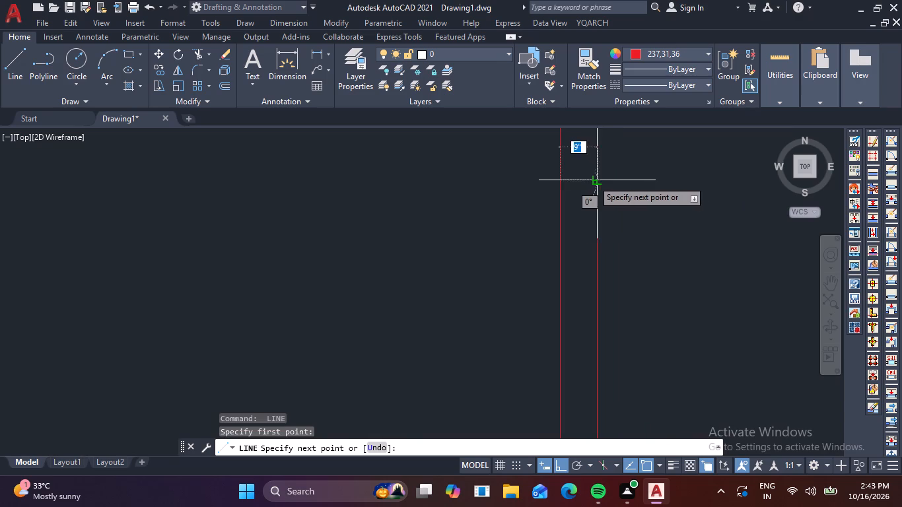
{"action": "left_click", "coordinate": [590, 181]}
{"action": "key", "text": "space"}
{"action": "scroll", "coordinate": [629, 224], "scroll_direction": "down", "scroll_amount": 3}
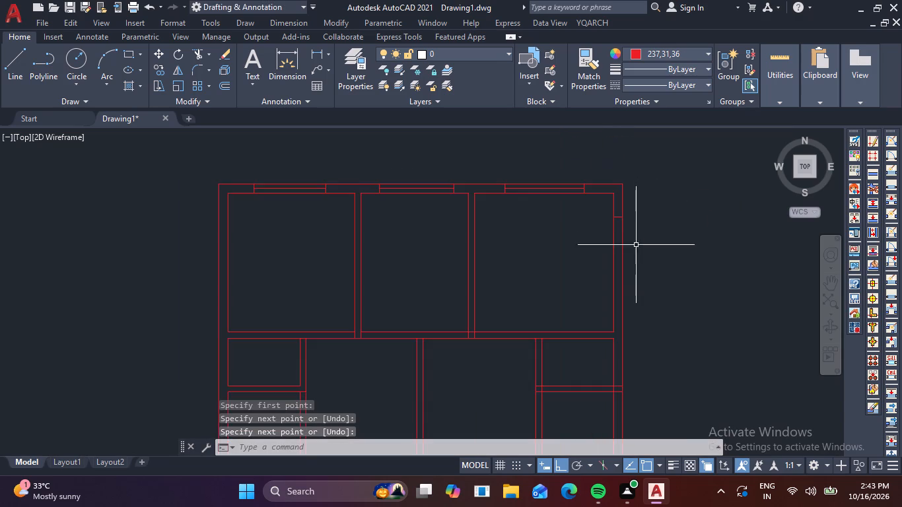
{"action": "middle_click_drag", "start_coordinate": [636, 245], "coordinate": [602, 166]}
{"action": "key", "text": "space"}
{"action": "left_click", "coordinate": [580, 211]}
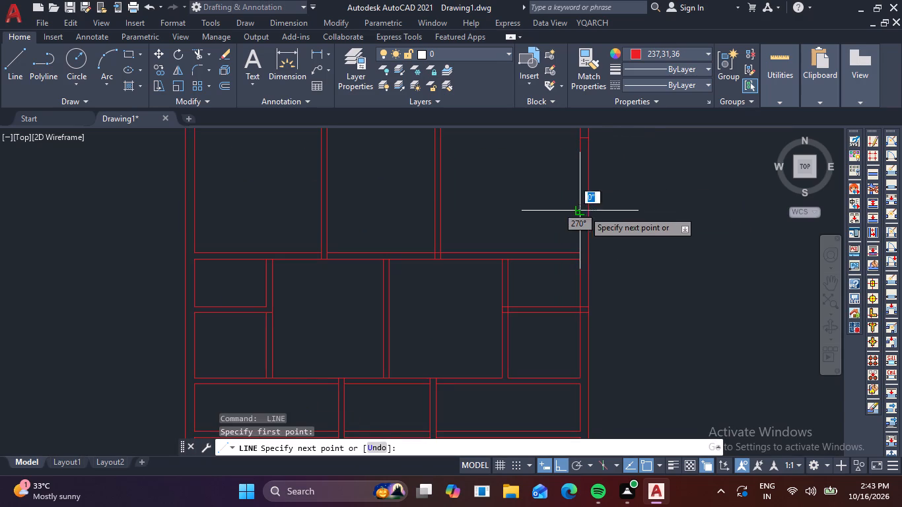
{"action": "left_click", "coordinate": [590, 211]}
{"action": "key", "text": "space"}
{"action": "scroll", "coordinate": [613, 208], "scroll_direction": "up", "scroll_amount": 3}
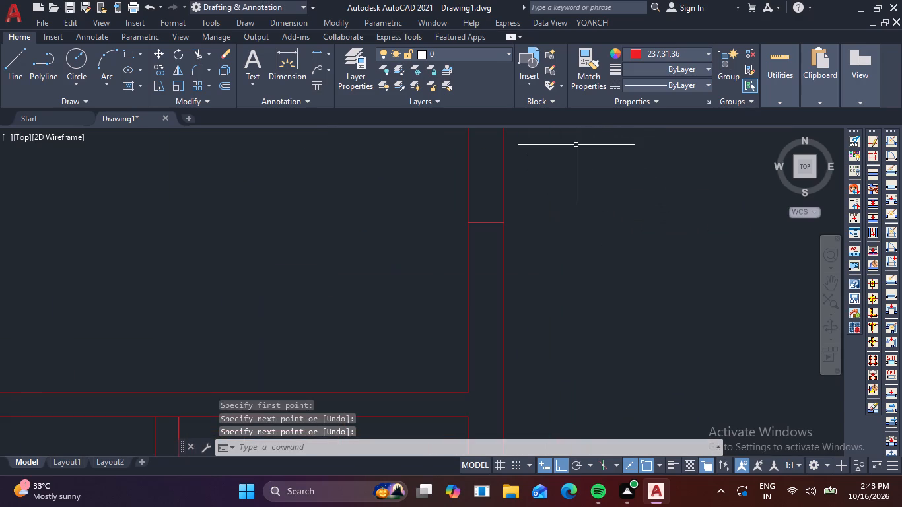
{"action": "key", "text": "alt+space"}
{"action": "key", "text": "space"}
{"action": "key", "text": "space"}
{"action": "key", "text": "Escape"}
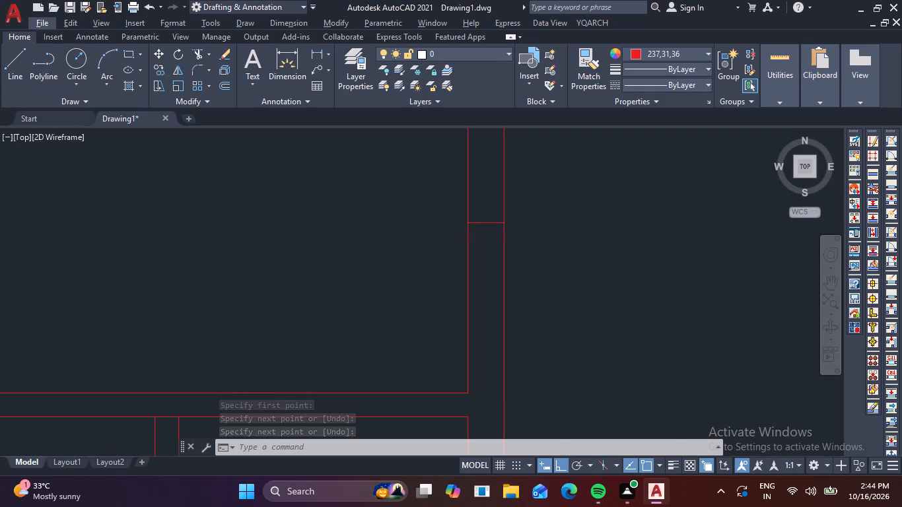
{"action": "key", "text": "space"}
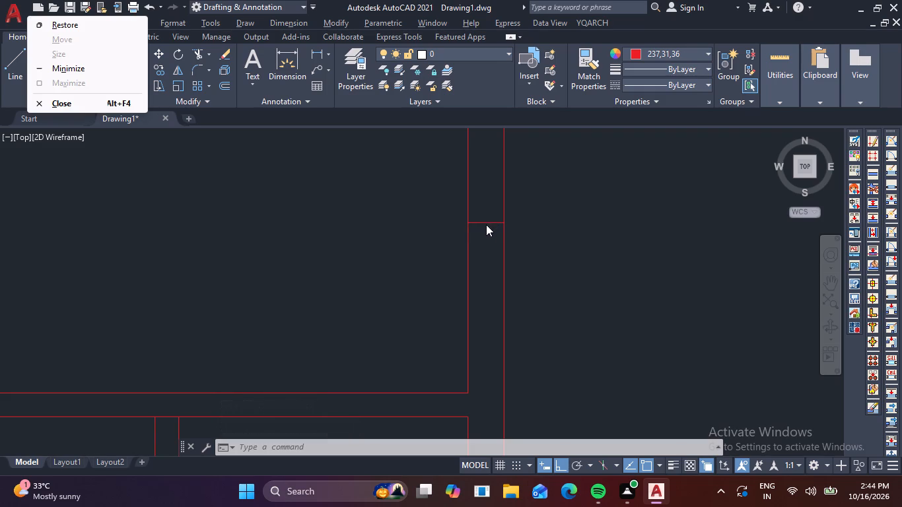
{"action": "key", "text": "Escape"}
Draw a vertical line between the midpoints of the two window end lines in the top-right room's right wall.
{"action": "key", "text": "l"}
{"action": "key", "text": "space"}
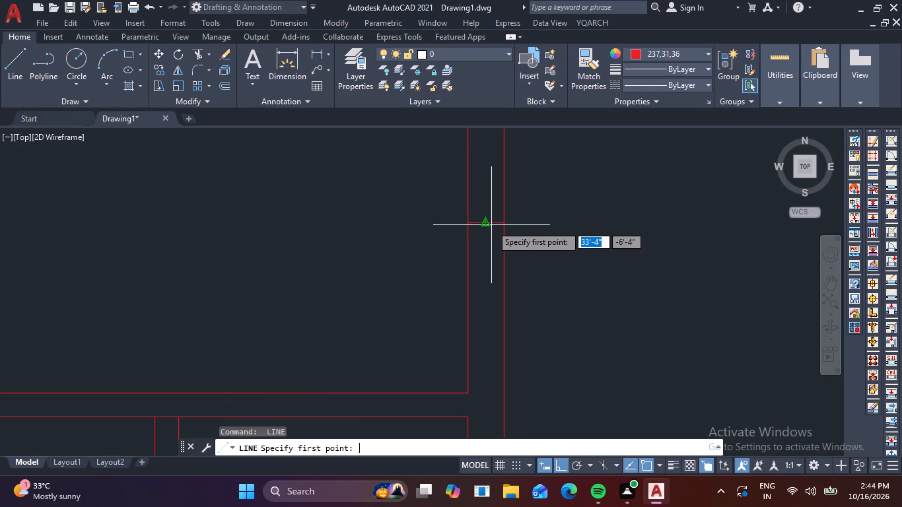
{"action": "left_click", "coordinate": [487, 222]}
{"action": "scroll", "coordinate": [487, 185], "scroll_direction": "down", "scroll_amount": 2}
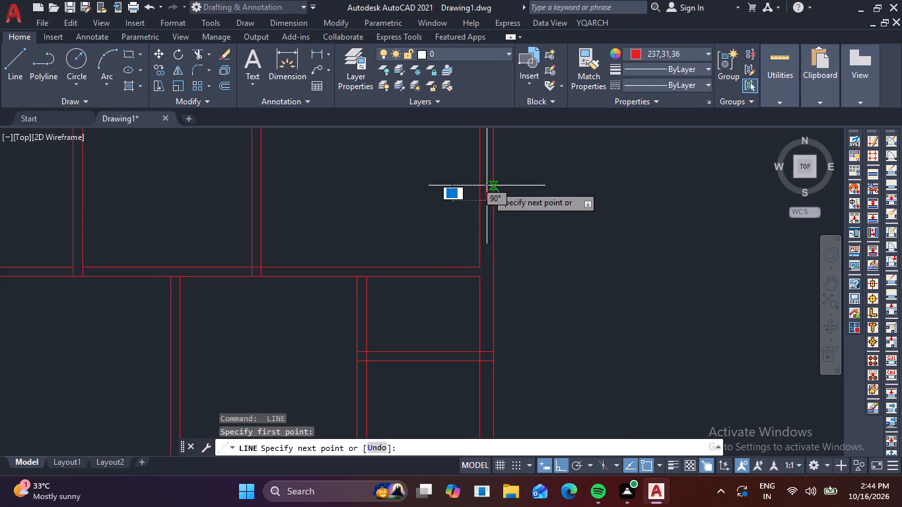
{"action": "middle_click_drag", "start_coordinate": [486, 186], "coordinate": [483, 290]}
{"action": "left_click", "coordinate": [481, 192]}
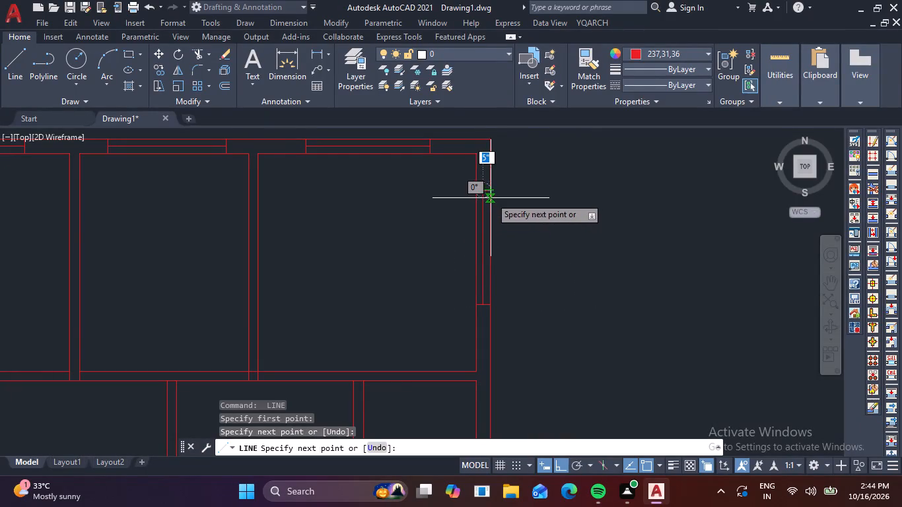
{"action": "key", "text": "space"}
Copy the three-line window symbol from the top-right room's right wall straight across into the top-left room's left outer wall.
{"action": "scroll", "coordinate": [489, 279], "scroll_direction": "up", "scroll_amount": 1}
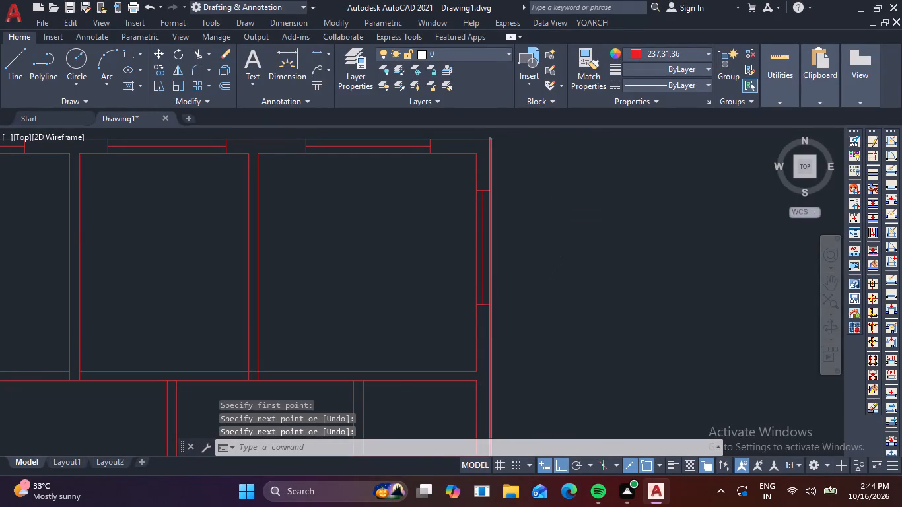
{"action": "left_click", "coordinate": [483, 328]}
{"action": "left_click", "coordinate": [471, 307]}
{"action": "middle_click_drag", "start_coordinate": [538, 225], "coordinate": [559, 281]}
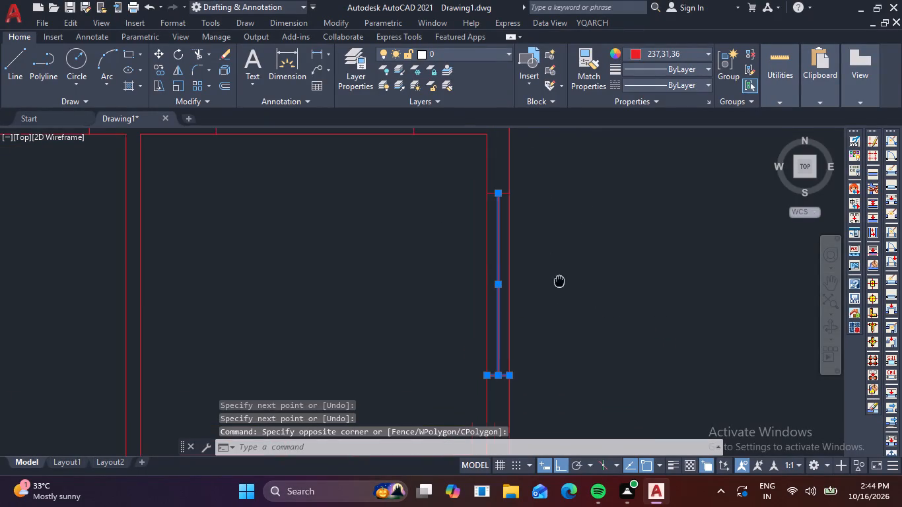
{"action": "middle_click_drag", "start_coordinate": [559, 281], "coordinate": [559, 282]}
{"action": "scroll", "coordinate": [496, 193], "scroll_direction": "up", "scroll_amount": 3}
{"action": "left_click", "coordinate": [510, 211]}
{"action": "left_click", "coordinate": [479, 186]}
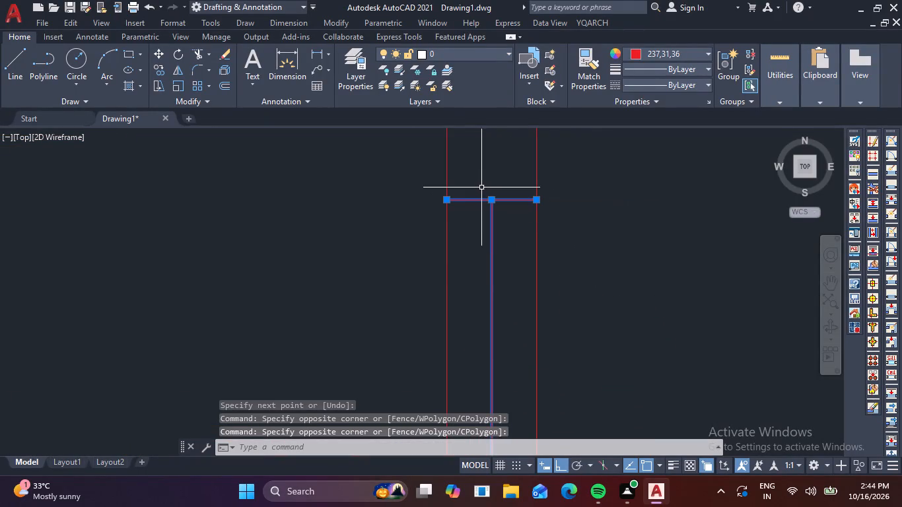
{"action": "type", "text": "co"}
{"action": "key", "text": "space"}
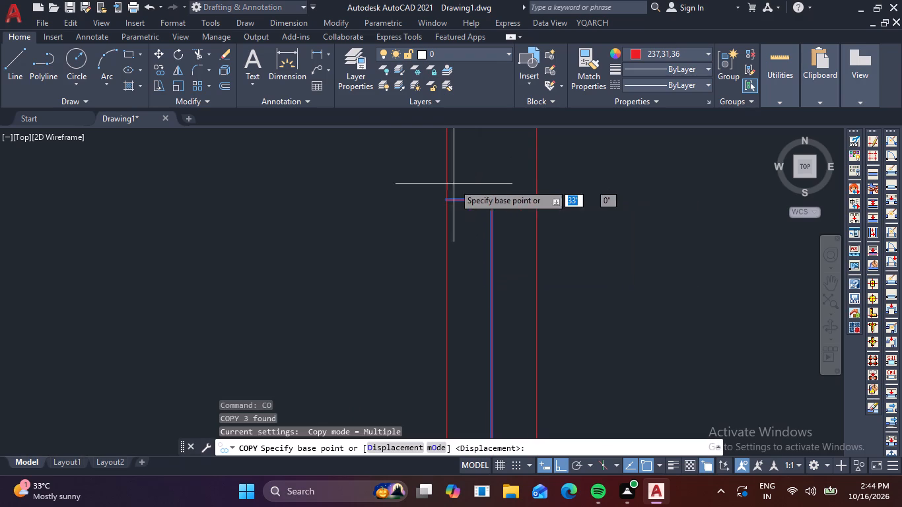
{"action": "left_click", "coordinate": [449, 202]}
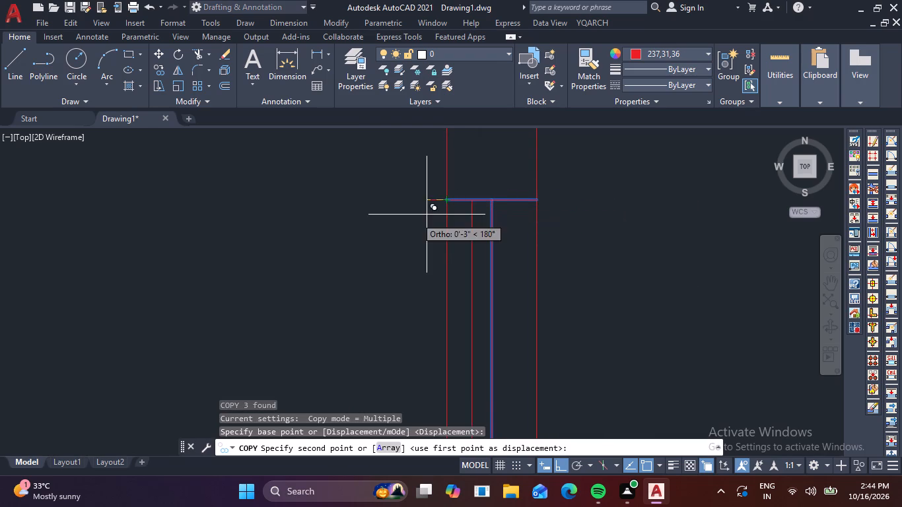
{"action": "scroll", "coordinate": [401, 218], "scroll_direction": "down", "scroll_amount": 2}
{"action": "middle_click_drag", "start_coordinate": [355, 222], "coordinate": [630, 209]}
{"action": "scroll", "coordinate": [415, 217], "scroll_direction": "down", "scroll_amount": 3}
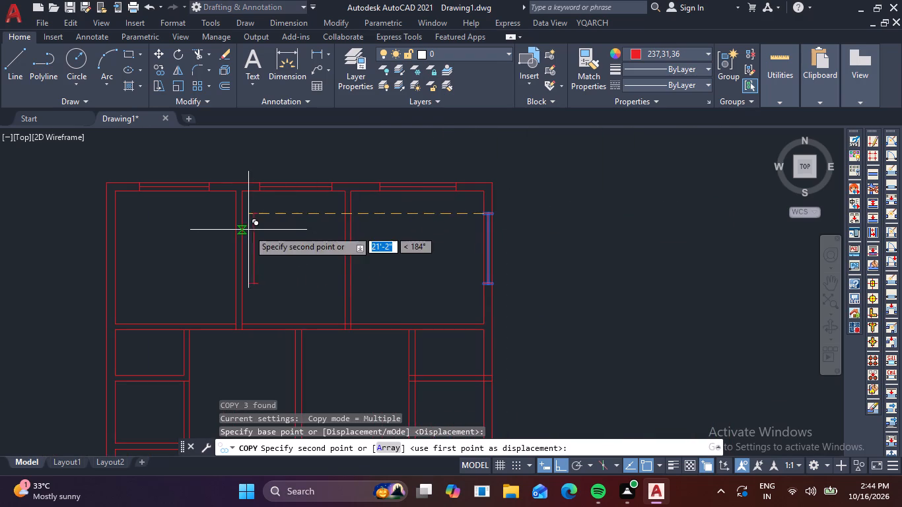
{"action": "middle_click_drag", "start_coordinate": [244, 228], "coordinate": [396, 230]}
{"action": "scroll", "coordinate": [262, 220], "scroll_direction": "up", "scroll_amount": 3}
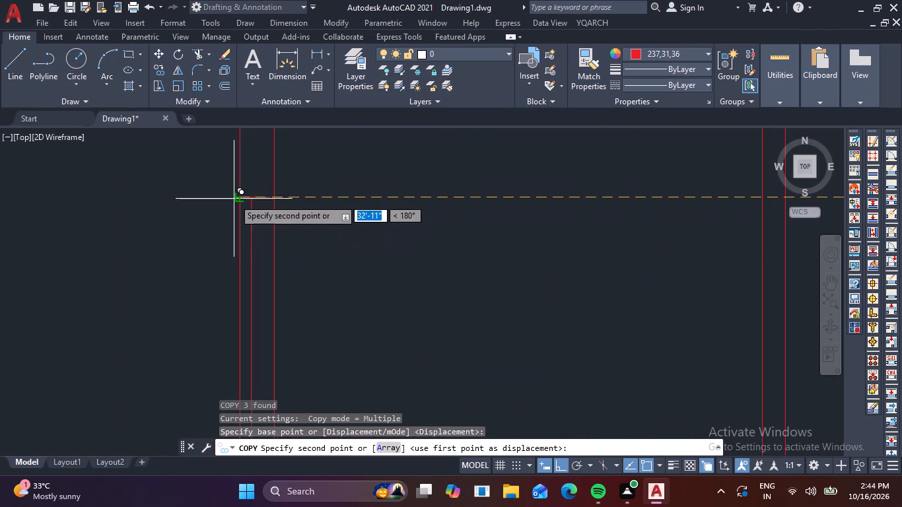
{"action": "left_click", "coordinate": [242, 198]}
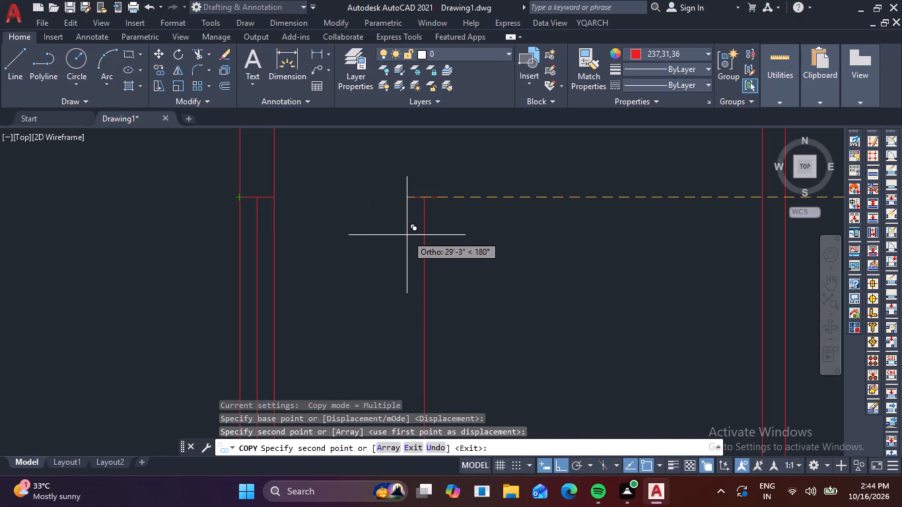
Place another copy of the side window in the right outer wall of the large bottom-right room.
{"action": "scroll", "coordinate": [640, 242], "scroll_direction": "down", "scroll_amount": 2}
{"action": "middle_click_drag", "start_coordinate": [640, 242], "coordinate": [339, 198]}
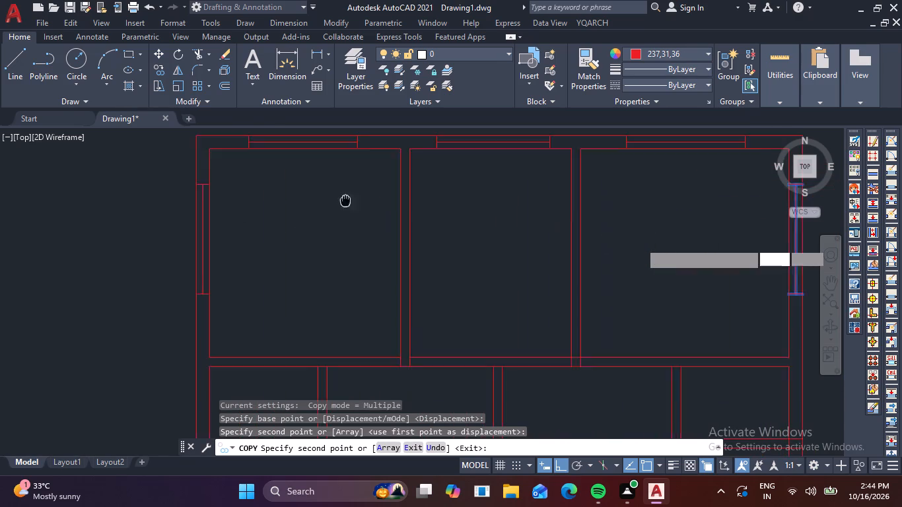
{"action": "middle_click_drag", "start_coordinate": [339, 198], "coordinate": [282, 178]}
{"action": "scroll", "coordinate": [572, 258], "scroll_direction": "down", "scroll_amount": 4}
{"action": "middle_click_drag", "start_coordinate": [606, 269], "coordinate": [578, 201]}
{"action": "scroll", "coordinate": [606, 269], "scroll_direction": "up", "scroll_amount": 3}
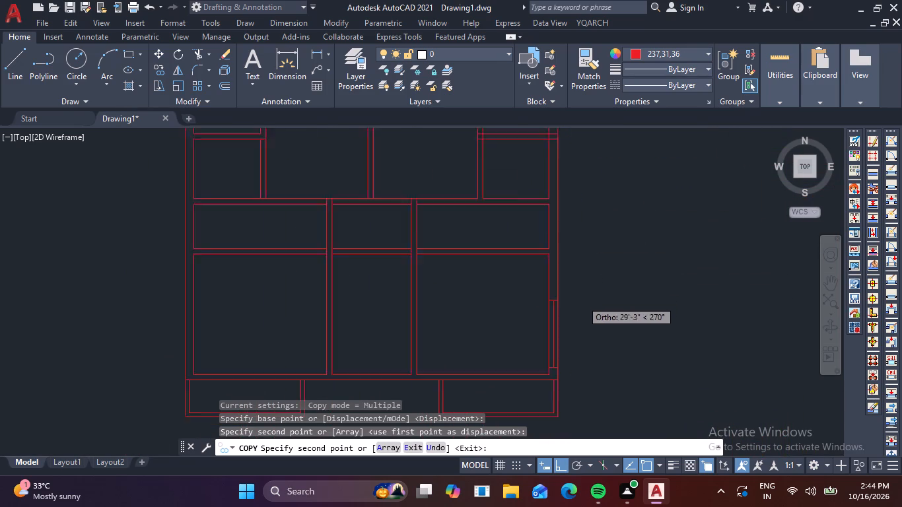
{"action": "scroll", "coordinate": [582, 300], "scroll_direction": "up", "scroll_amount": 2}
{"action": "left_click", "coordinate": [485, 242]}
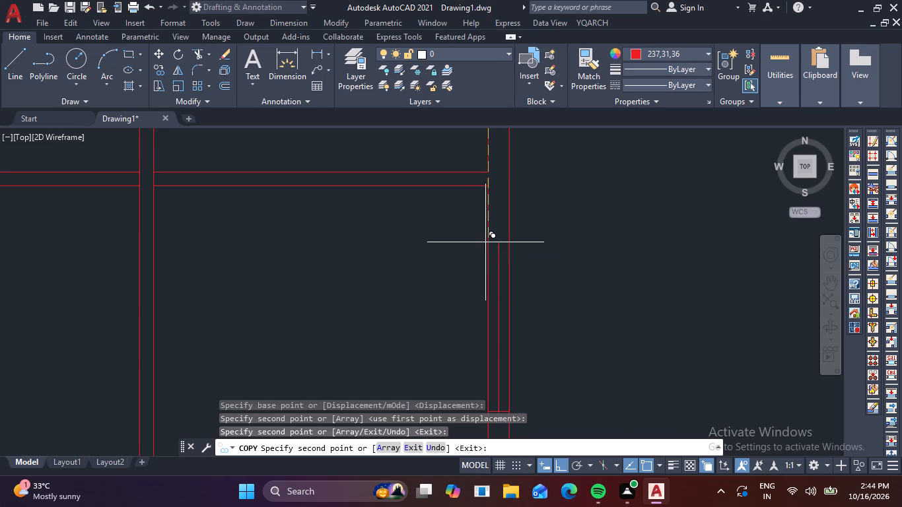
With Ortho off, place a further copy of the side window in the large bottom-left room's left outer wall.
{"action": "scroll", "coordinate": [356, 271], "scroll_direction": "down", "scroll_amount": 2}
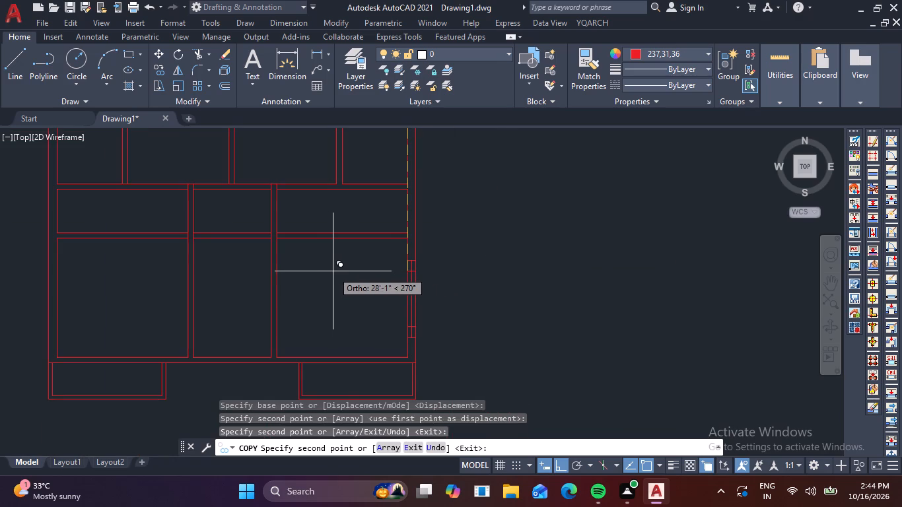
{"action": "key", "text": "F8"}
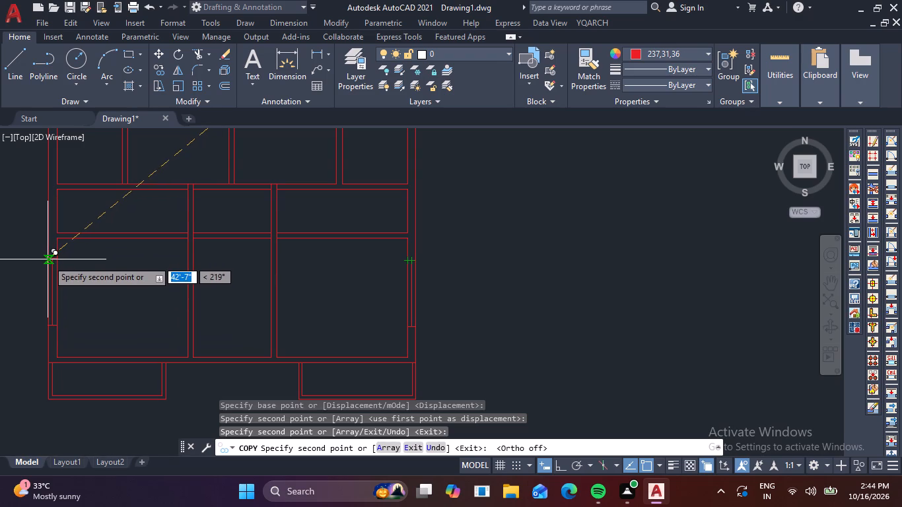
{"action": "middle_click_drag", "start_coordinate": [50, 263], "coordinate": [269, 283]}
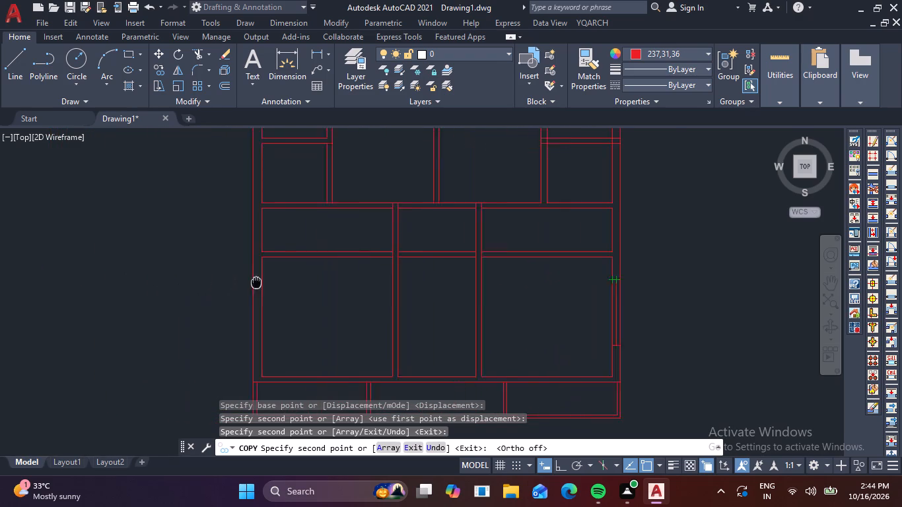
{"action": "middle_click_drag", "start_coordinate": [269, 283], "coordinate": [310, 279]}
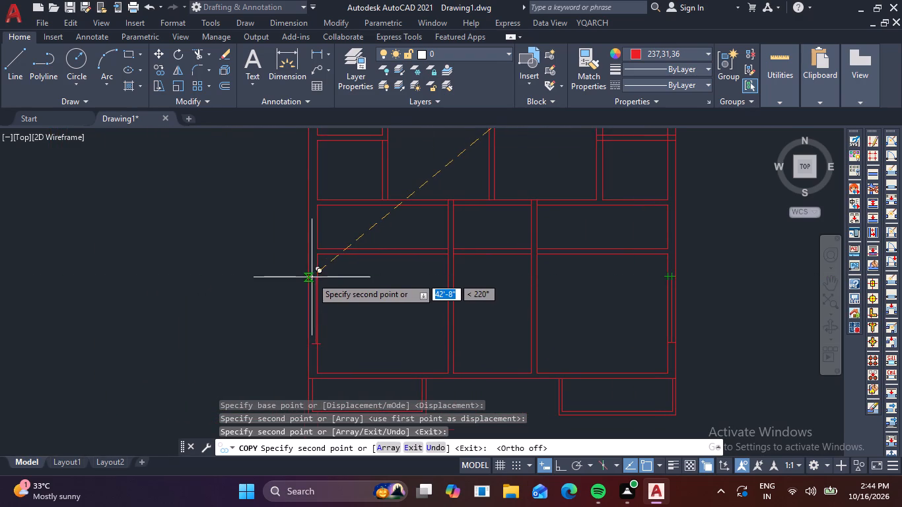
{"action": "scroll", "coordinate": [312, 277], "scroll_direction": "up", "scroll_amount": 2}
{"action": "left_click", "coordinate": [296, 271]}
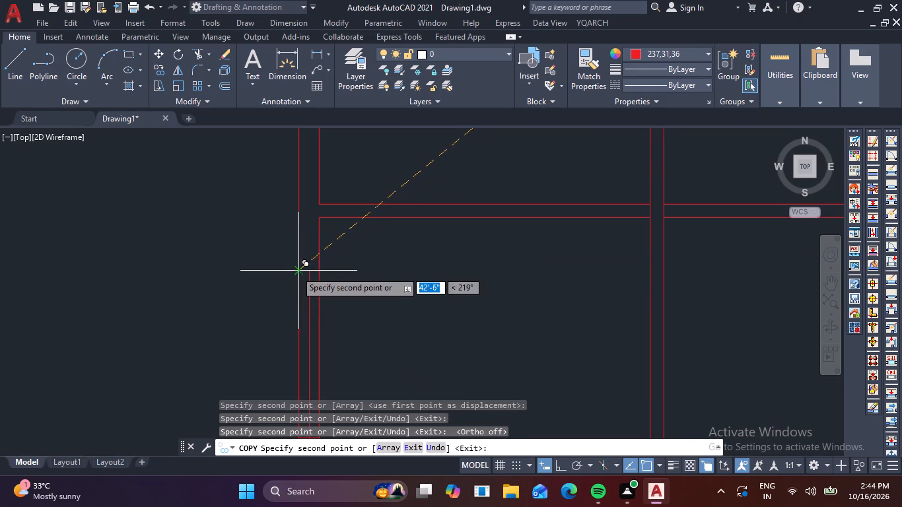
{"action": "key", "text": "Escape"}
{"action": "scroll", "coordinate": [519, 281], "scroll_direction": "down", "scroll_amount": 2}
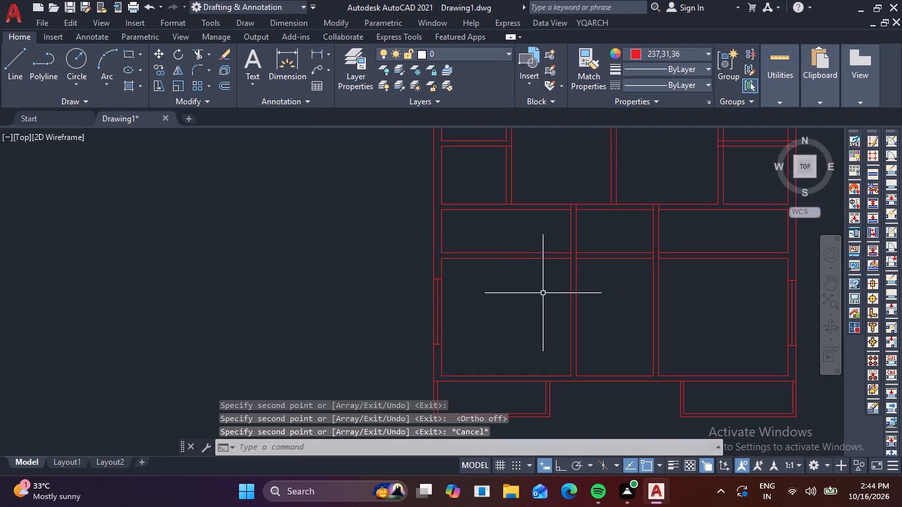
Draw two short horizontal window end lines across the left outer wall of the narrow room above the large bottom-left room.
{"action": "middle_click_drag", "start_coordinate": [545, 298], "coordinate": [436, 253]}
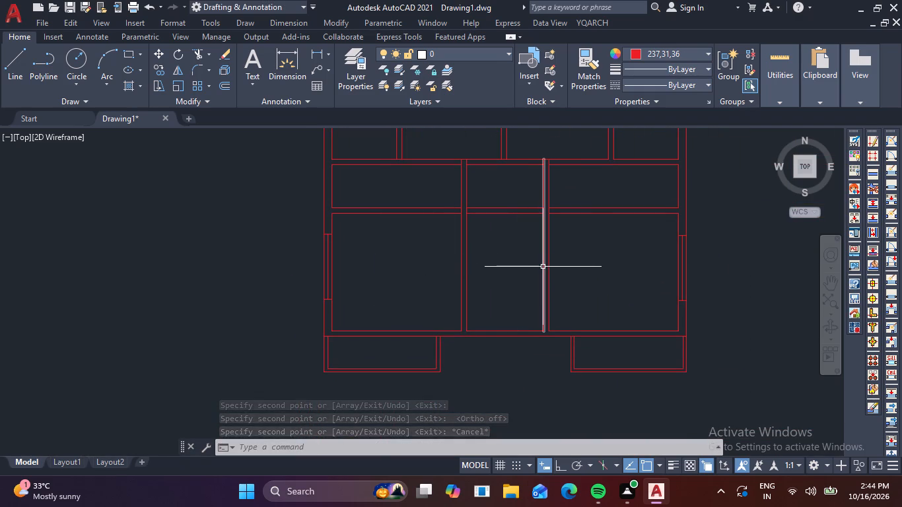
{"action": "scroll", "coordinate": [543, 267], "scroll_direction": "down", "scroll_amount": 2}
{"action": "middle_click_drag", "start_coordinate": [470, 275], "coordinate": [493, 313]}
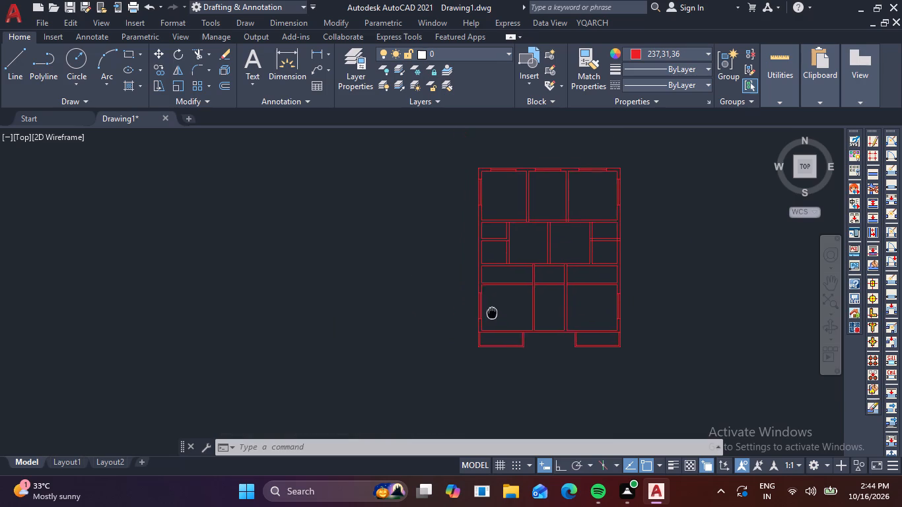
{"action": "middle_click_drag", "start_coordinate": [493, 313], "coordinate": [497, 329]}
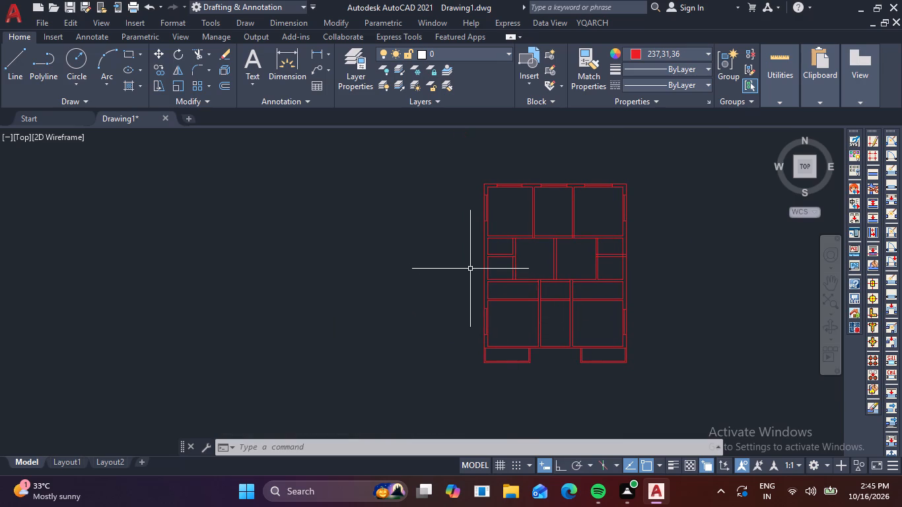
{"action": "scroll", "coordinate": [469, 266], "scroll_direction": "up", "scroll_amount": 3}
{"action": "type", "text": "l"}
{"action": "key", "text": "space"}
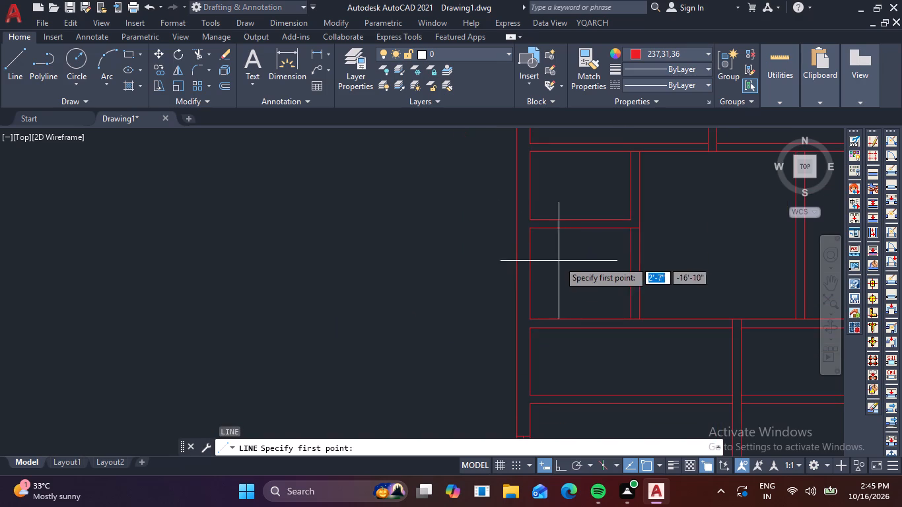
{"action": "left_click", "coordinate": [516, 337]}
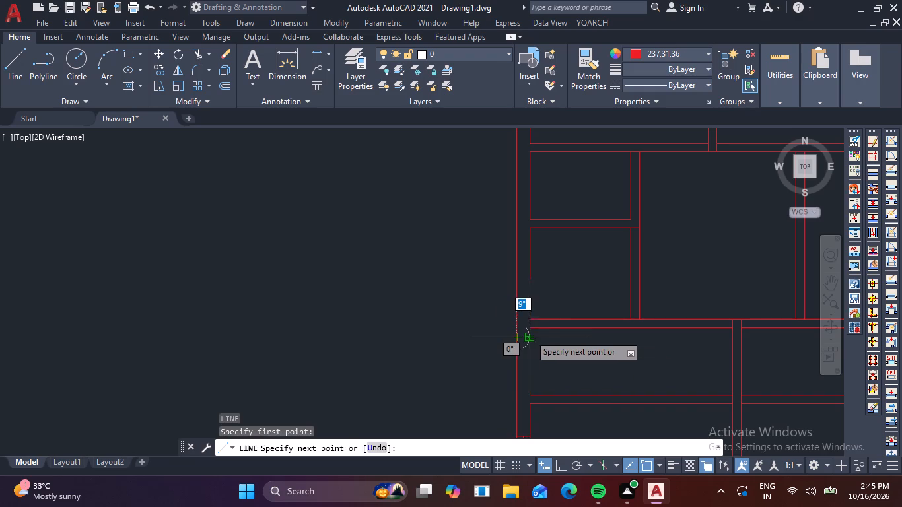
{"action": "left_click", "coordinate": [530, 335]}
{"action": "key", "text": "space"}
{"action": "key", "text": "space"}
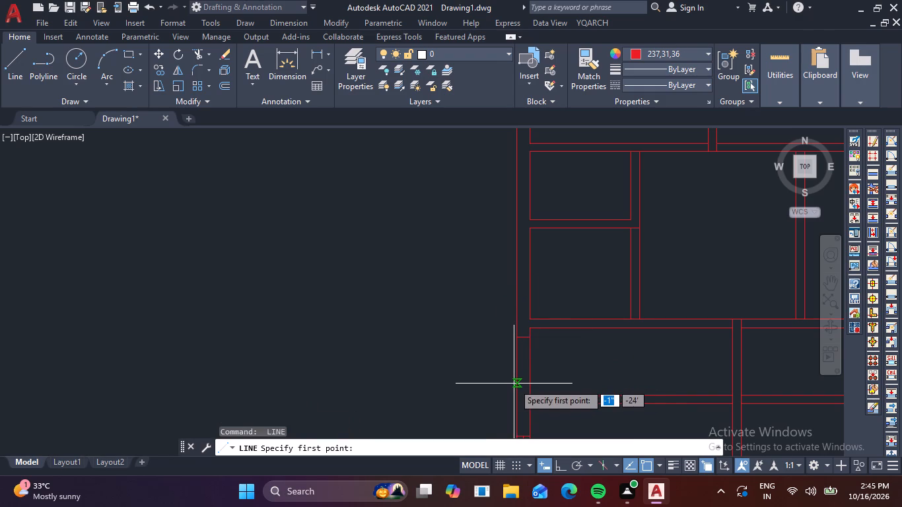
{"action": "left_click", "coordinate": [516, 387]}
{"action": "left_click", "coordinate": [532, 386]}
{"action": "key", "text": "space"}
Draw a vertical line between the midpoints of the two window end lines in the narrow room's left wall.
{"action": "scroll", "coordinate": [529, 355], "scroll_direction": "up", "scroll_amount": 2}
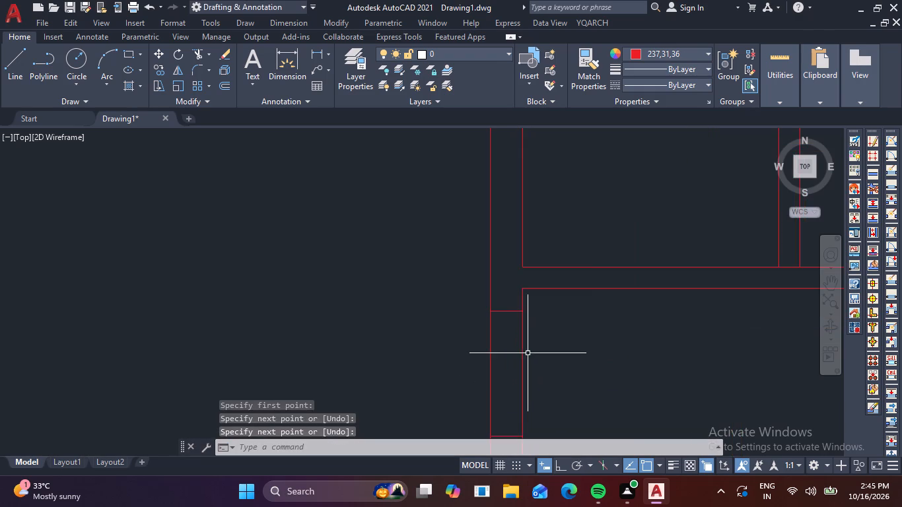
{"action": "middle_click_drag", "start_coordinate": [528, 353], "coordinate": [533, 290]}
{"action": "key", "text": "space"}
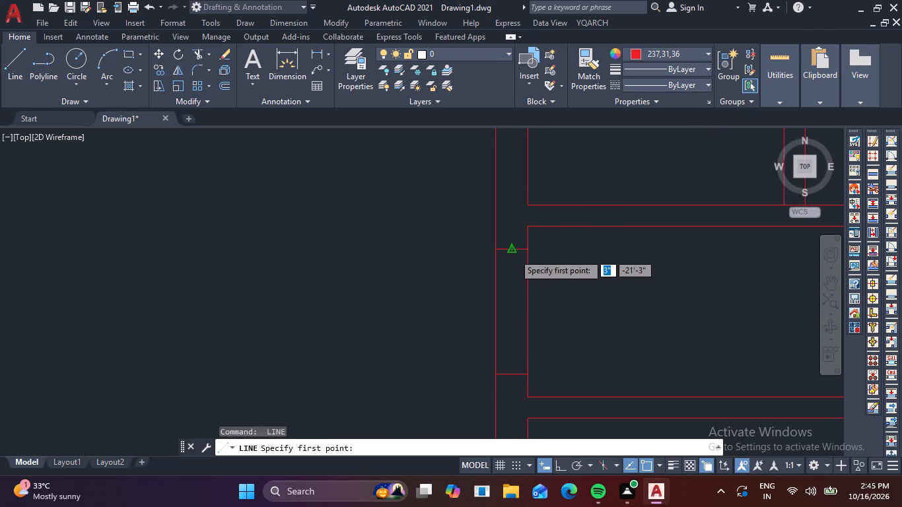
{"action": "left_click", "coordinate": [514, 253]}
{"action": "left_click", "coordinate": [509, 374]}
{"action": "key", "text": "space"}
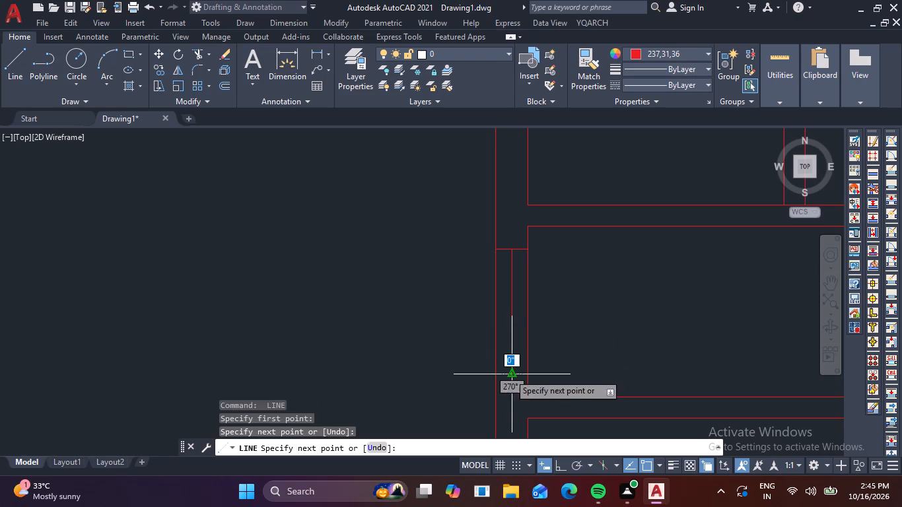
Copy the narrow room's small window into the left outer walls of the two small rooms above it.
{"action": "left_click", "coordinate": [516, 385]}
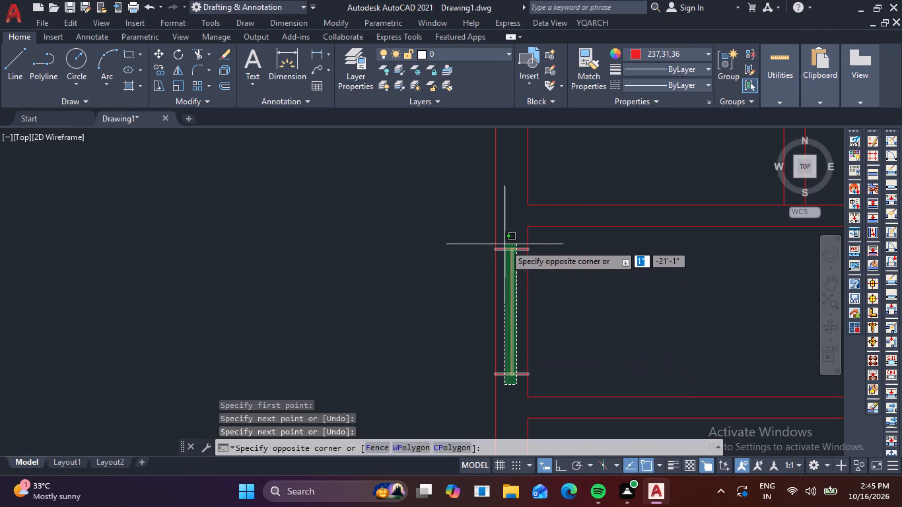
{"action": "left_click", "coordinate": [504, 244]}
{"action": "type", "text": "co"}
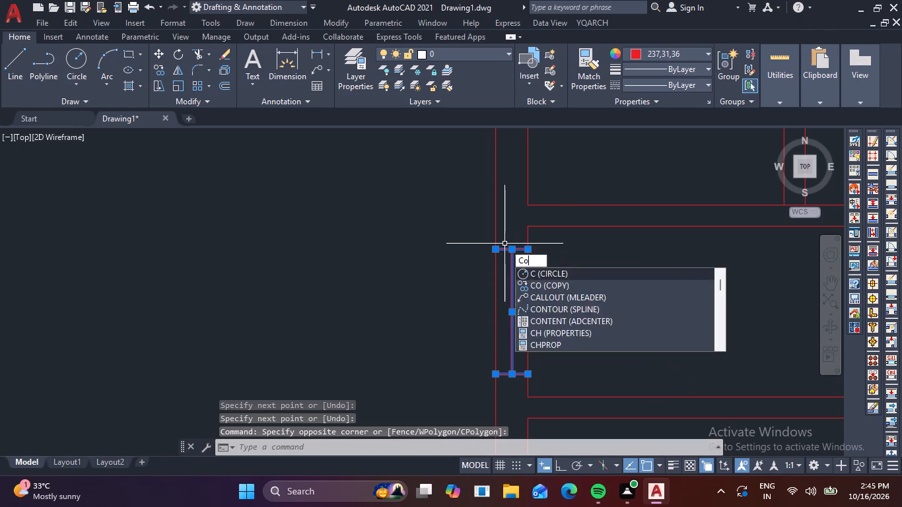
{"action": "key", "text": "space"}
{"action": "left_click", "coordinate": [496, 251]}
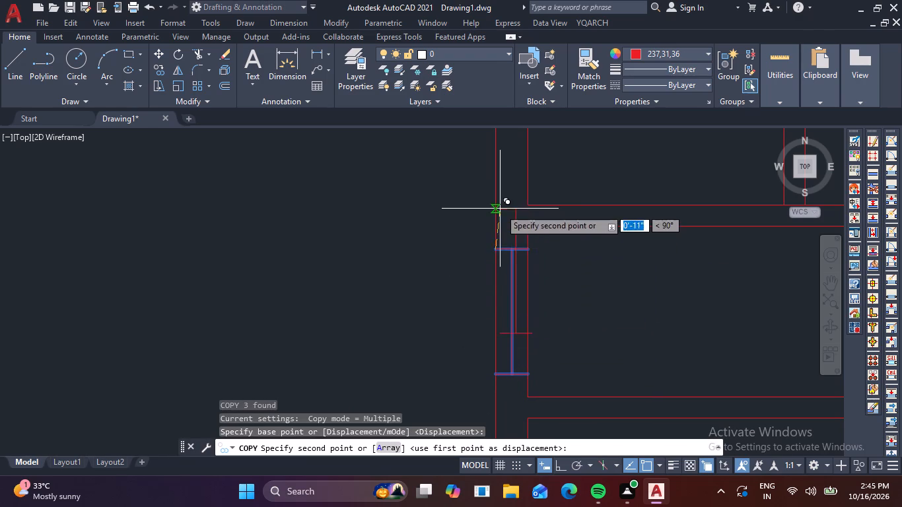
{"action": "scroll", "coordinate": [495, 217], "scroll_direction": "down", "scroll_amount": 1}
{"action": "middle_click_drag", "start_coordinate": [486, 232], "coordinate": [505, 330]}
{"action": "scroll", "coordinate": [483, 265], "scroll_direction": "down", "scroll_amount": 1}
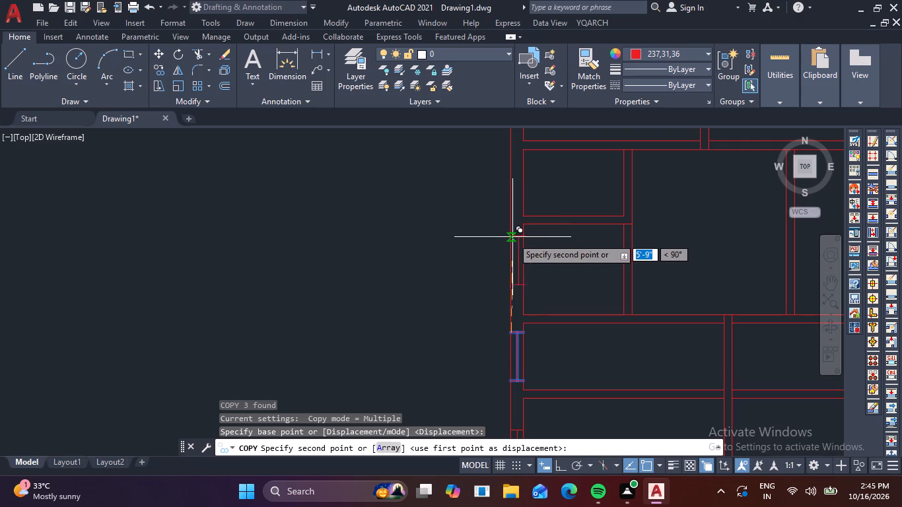
{"action": "left_click", "coordinate": [511, 241]}
{"action": "middle_click_drag", "start_coordinate": [534, 213], "coordinate": [555, 319]}
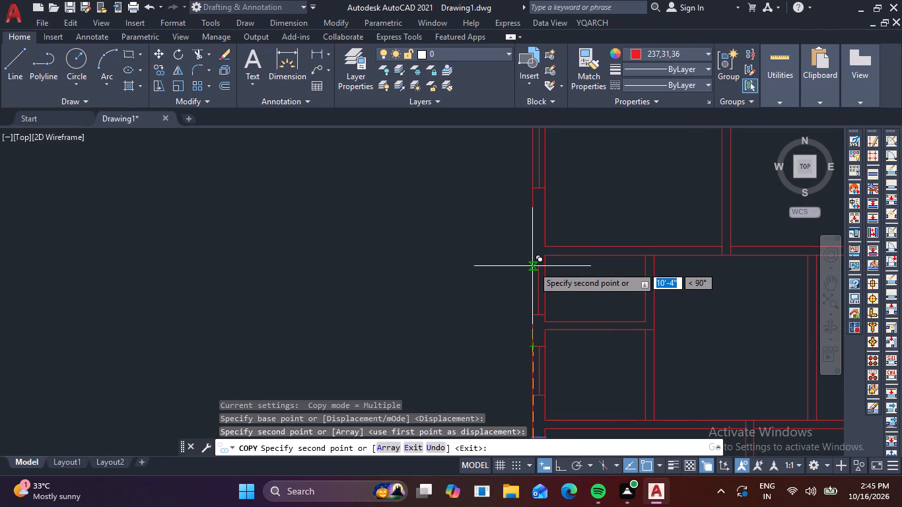
{"action": "left_click", "coordinate": [533, 266]}
Place further copies of the small window in the right outer walls of the two small rooms and the narrow room below them.
{"action": "scroll", "coordinate": [609, 269], "scroll_direction": "down", "scroll_amount": 2}
{"action": "middle_click_drag", "start_coordinate": [663, 283], "coordinate": [602, 283]}
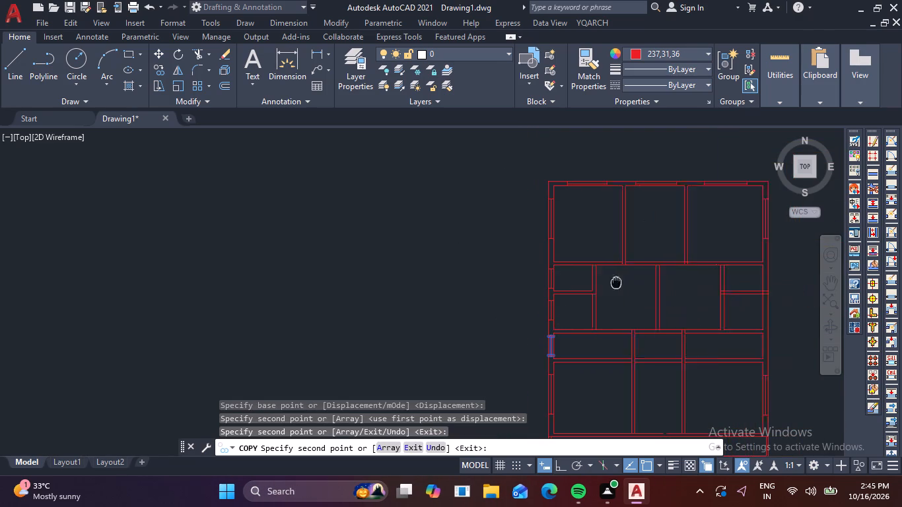
{"action": "middle_click_drag", "start_coordinate": [602, 283], "coordinate": [415, 267]}
{"action": "scroll", "coordinate": [556, 261], "scroll_direction": "up", "scroll_amount": 3}
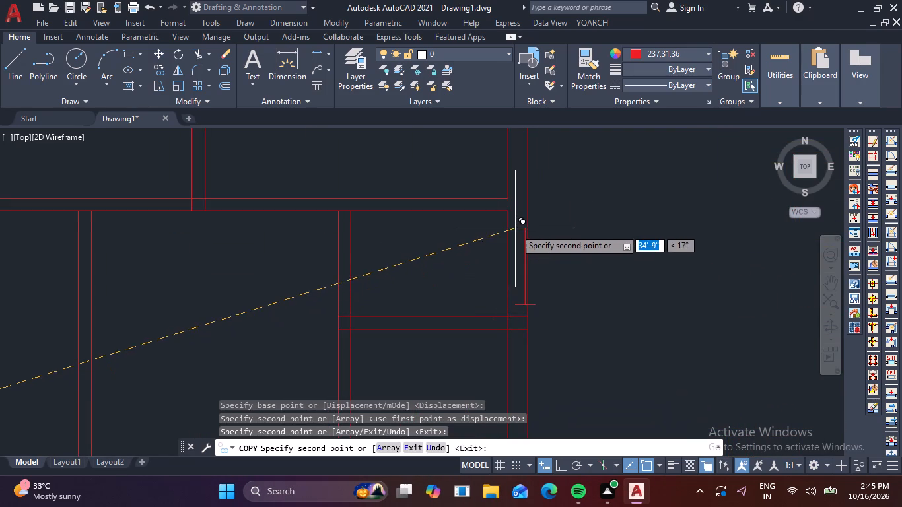
{"action": "left_click", "coordinate": [510, 224]}
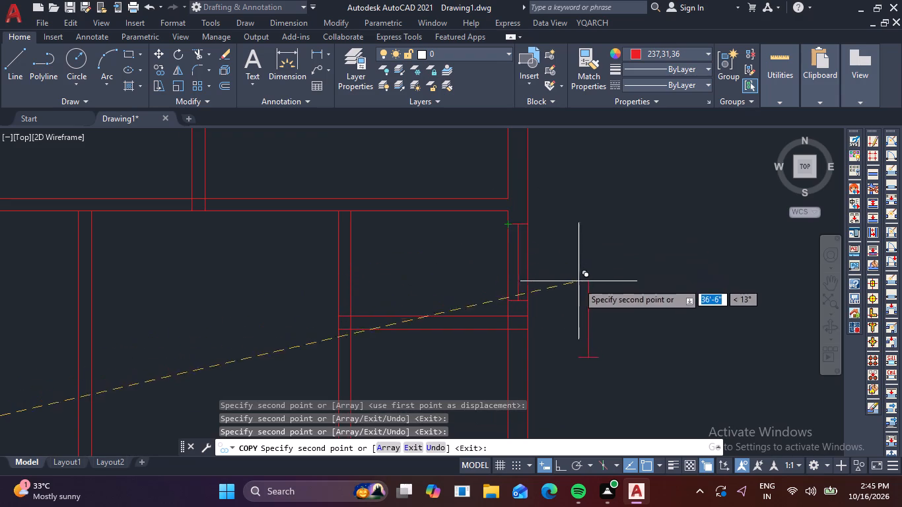
{"action": "middle_click_drag", "start_coordinate": [578, 283], "coordinate": [549, 160]}
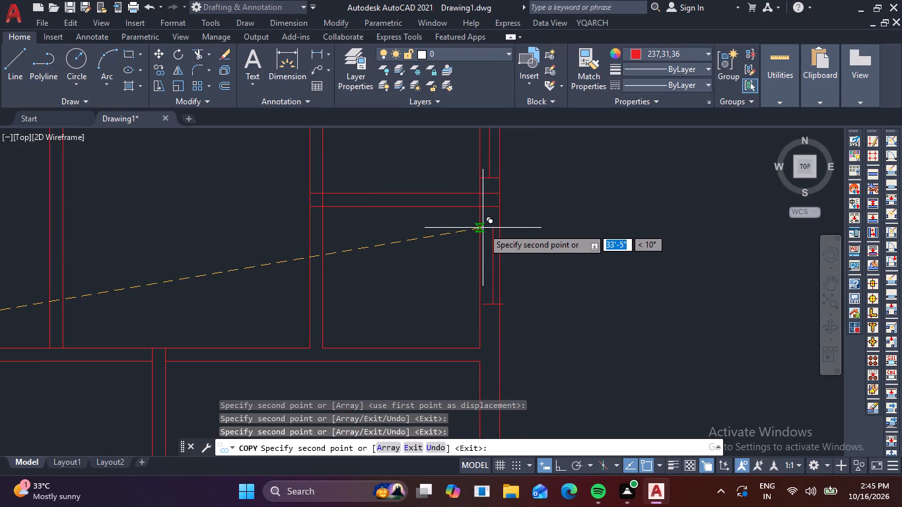
{"action": "left_click", "coordinate": [480, 230]}
{"action": "middle_click_drag", "start_coordinate": [543, 265], "coordinate": [553, 193]}
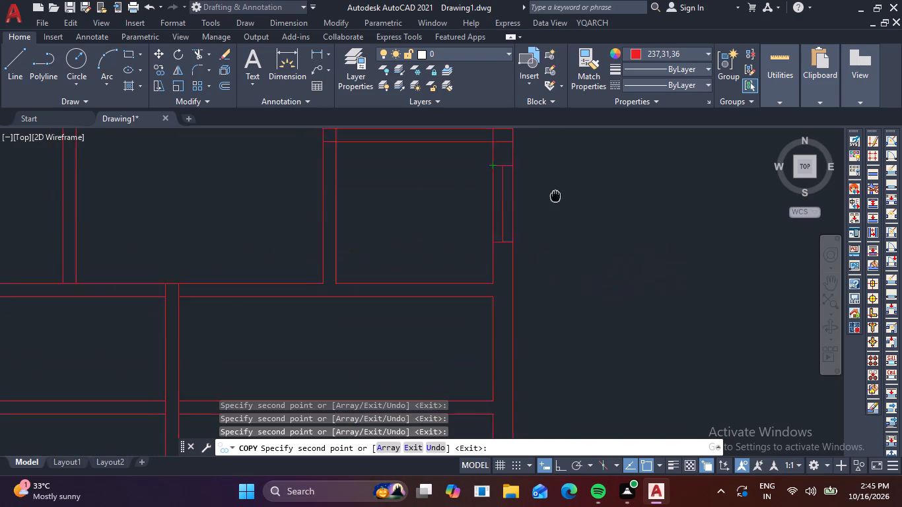
{"action": "middle_click_drag", "start_coordinate": [553, 193], "coordinate": [557, 160]}
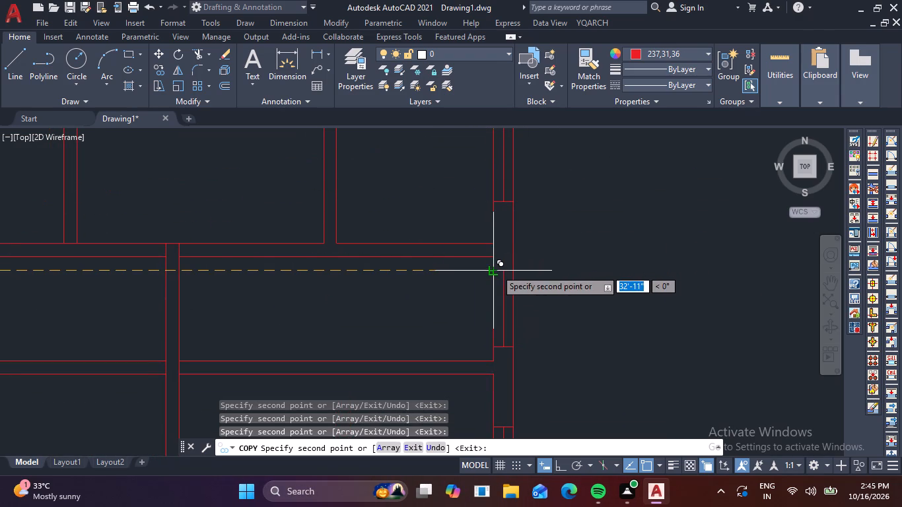
{"action": "left_click", "coordinate": [496, 269]}
{"action": "key", "text": "Escape"}
{"action": "scroll", "coordinate": [559, 238], "scroll_direction": "down", "scroll_amount": 3}
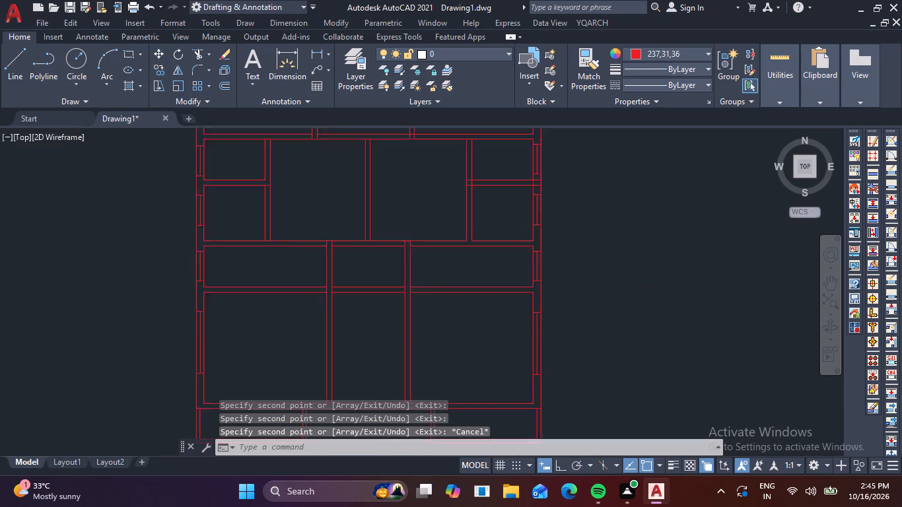
{"action": "scroll", "coordinate": [600, 223], "scroll_direction": "down", "scroll_amount": 1}
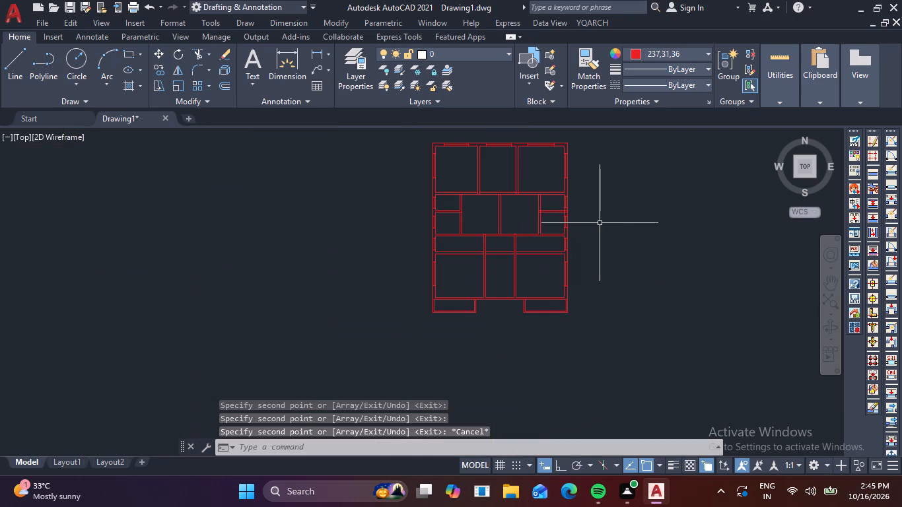
{"action": "key", "text": "Escape"}
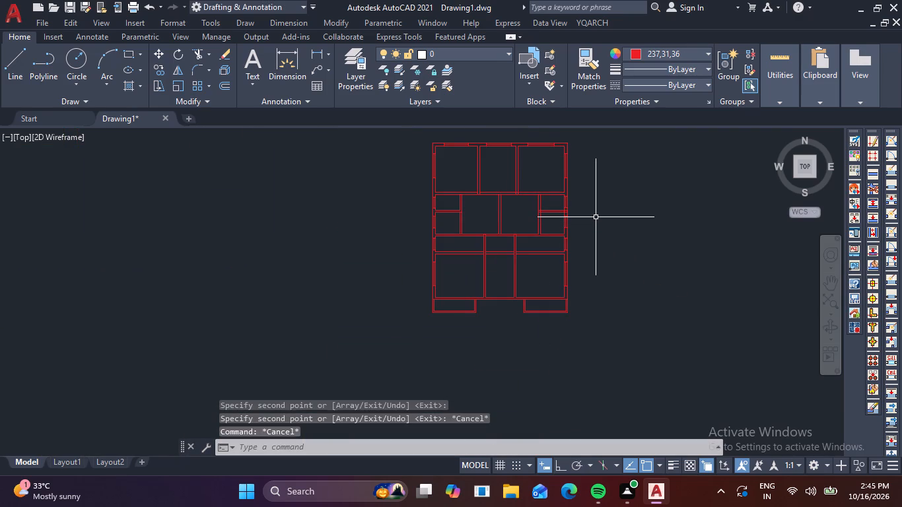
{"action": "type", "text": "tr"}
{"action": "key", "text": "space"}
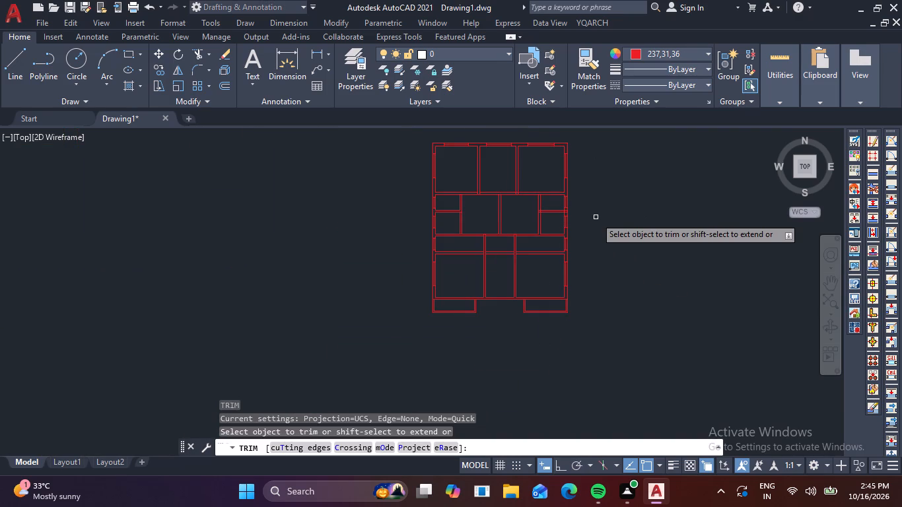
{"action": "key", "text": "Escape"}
Draw a column rectangle 14 inches wide and 20 inches high in the empty space left of the floor plan.
{"action": "key", "text": "r"}
{"action": "key", "text": "e"}
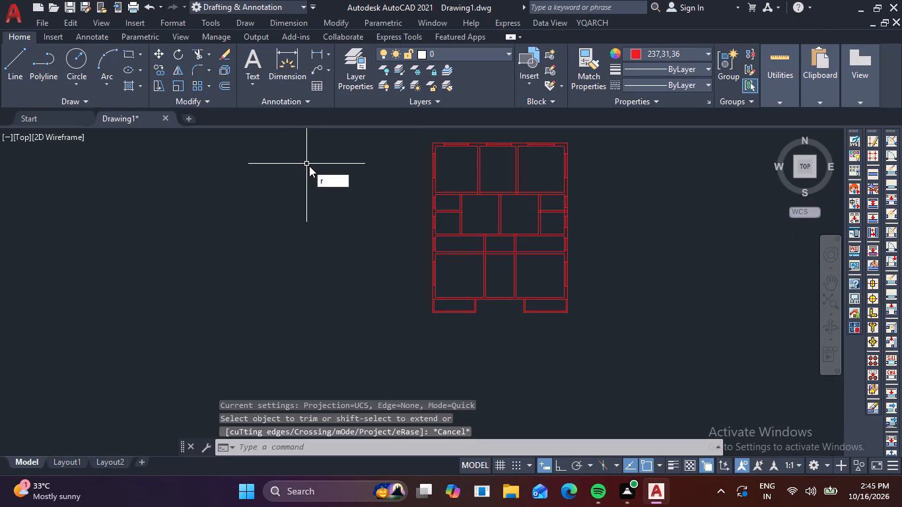
{"action": "type", "text": "c"}
{"action": "key", "text": "space"}
{"action": "left_click", "coordinate": [298, 166]}
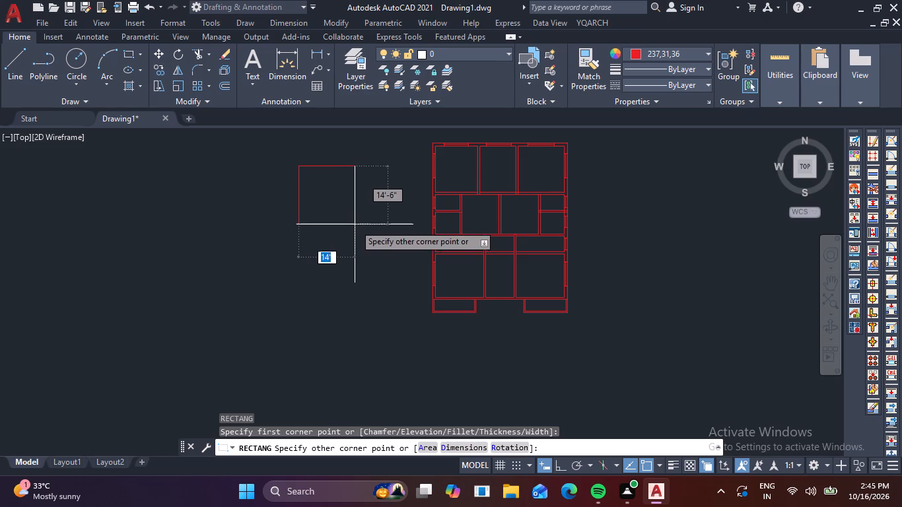
{"action": "key", "text": "1"}
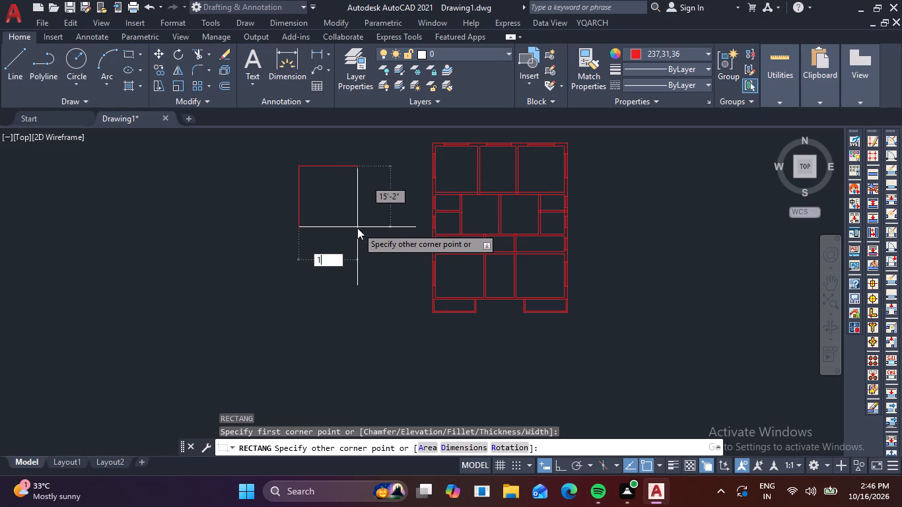
{"action": "key", "text": "BackSpace"}
{"action": "type", "text": "114"}
{"action": "key", "text": "BackSpace"}
{"action": "key", "text": "BackSpace"}
{"action": "key", "text": "BackSpace"}
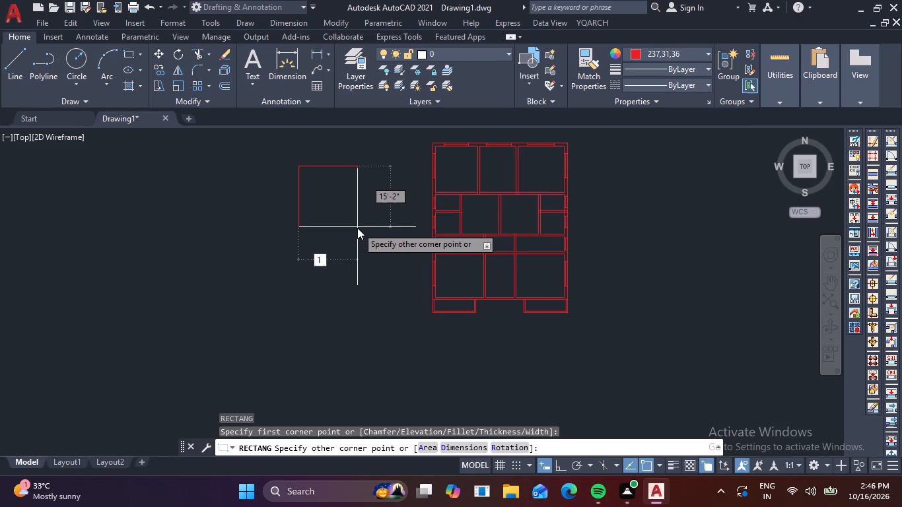
{"action": "type", "text": "14"}
{"action": "key", "text": "Tab"}
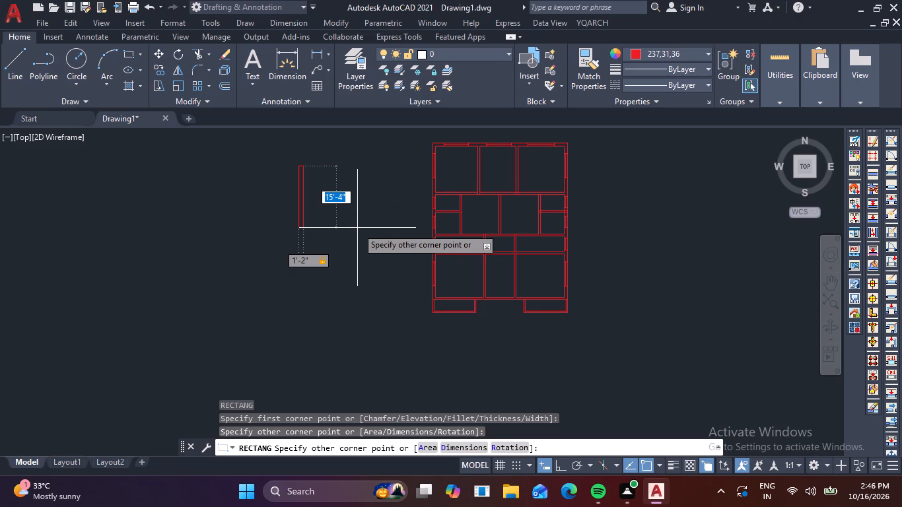
{"action": "type", "text": "20"}
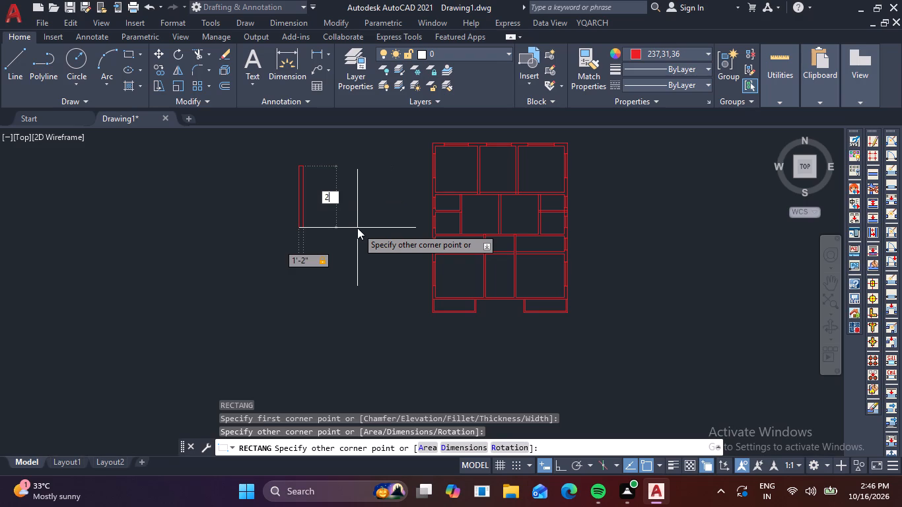
{"action": "key", "text": "Return"}
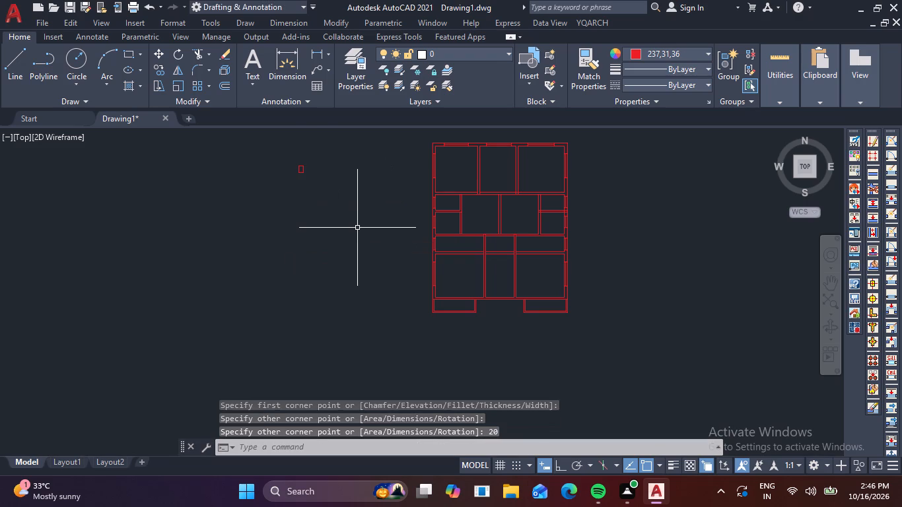
Copy the column rectangle by its top-right corner to the top outer wall, aligned with the wall between the middle and right rooms.
{"action": "scroll", "coordinate": [307, 164], "scroll_direction": "up", "scroll_amount": 5}
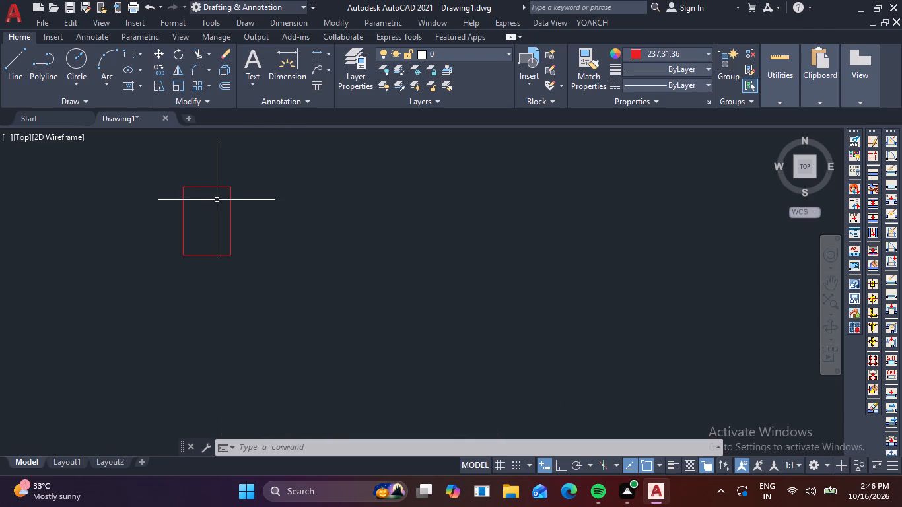
{"action": "left_click", "coordinate": [145, 158]}
{"action": "left_click", "coordinate": [260, 285]}
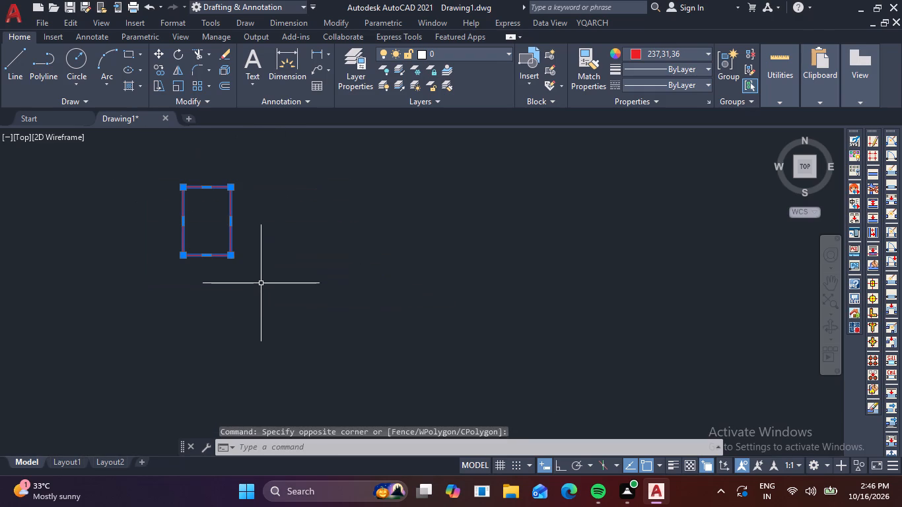
{"action": "key", "text": "c"}
{"action": "key", "text": "o"}
{"action": "key", "text": "space"}
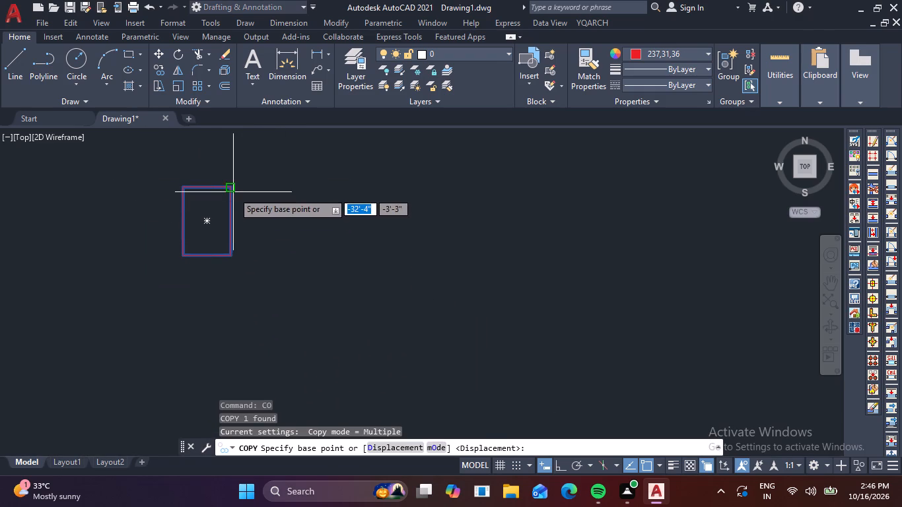
{"action": "left_click", "coordinate": [231, 186]}
{"action": "key", "text": "F8"}
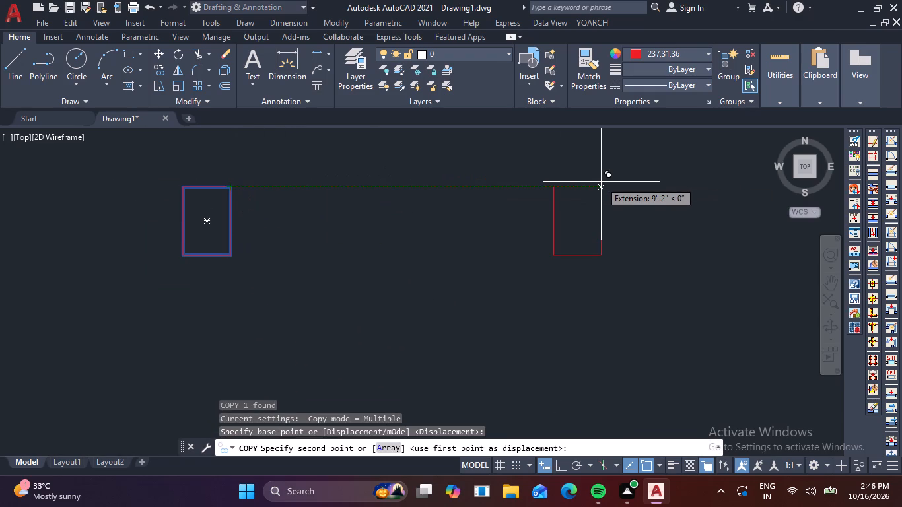
{"action": "scroll", "coordinate": [601, 182], "scroll_direction": "down", "scroll_amount": 4}
{"action": "middle_click_drag", "start_coordinate": [577, 204], "coordinate": [246, 336]}
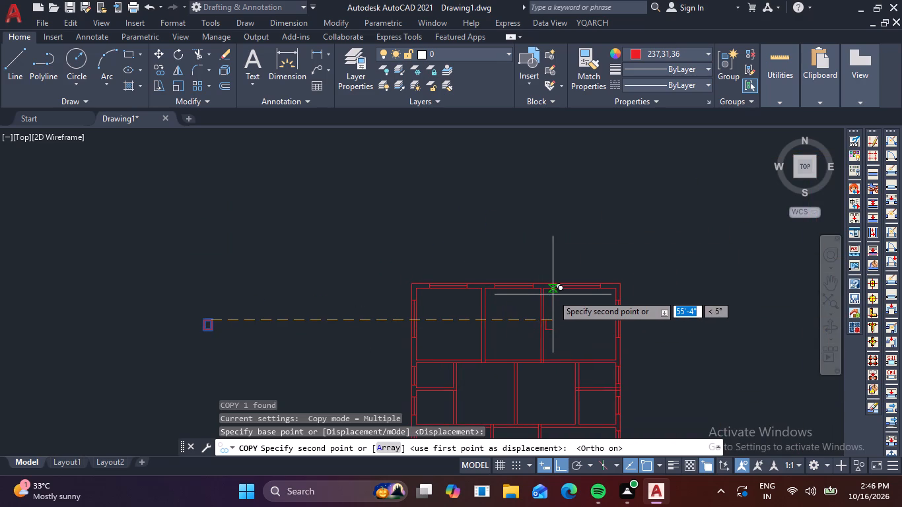
{"action": "scroll", "coordinate": [543, 285], "scroll_direction": "up", "scroll_amount": 3}
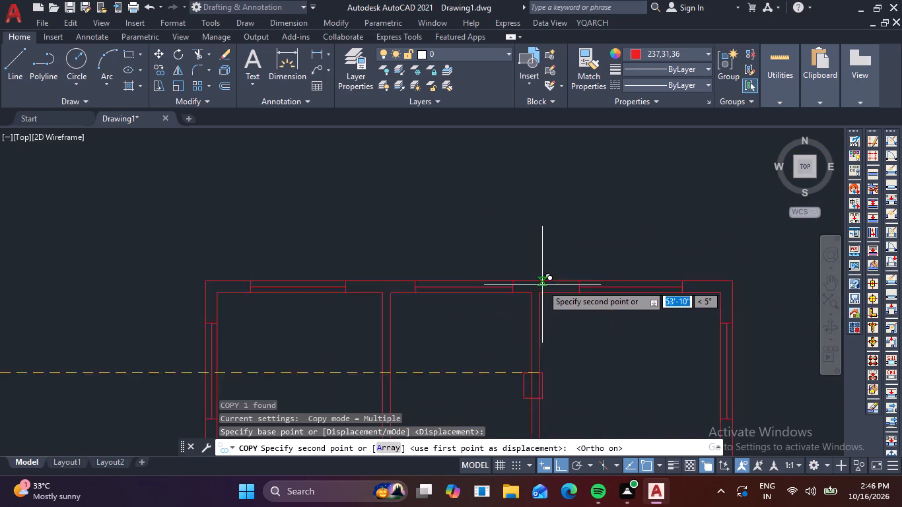
{"action": "scroll", "coordinate": [542, 285], "scroll_direction": "up", "scroll_amount": 2}
{"action": "scroll", "coordinate": [547, 288], "scroll_direction": "down", "scroll_amount": 5}
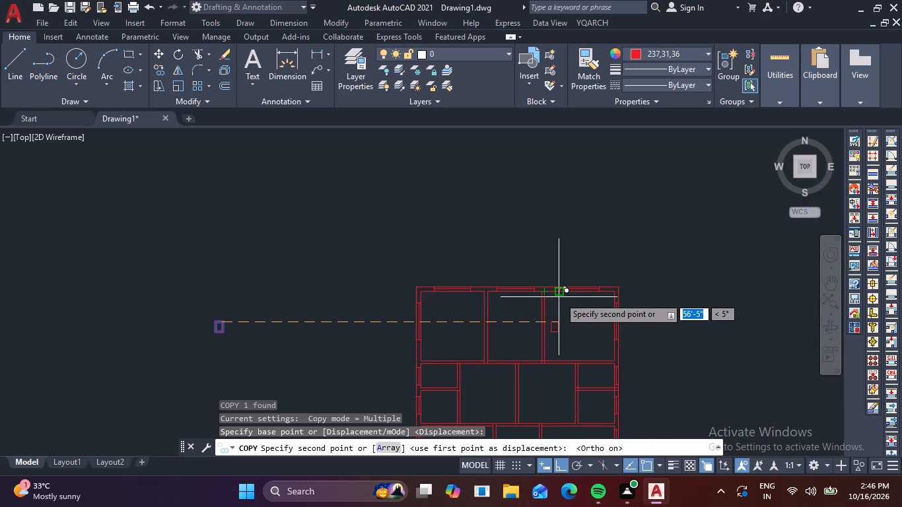
{"action": "key", "text": "F8"}
{"action": "scroll", "coordinate": [547, 300], "scroll_direction": "up", "scroll_amount": 4}
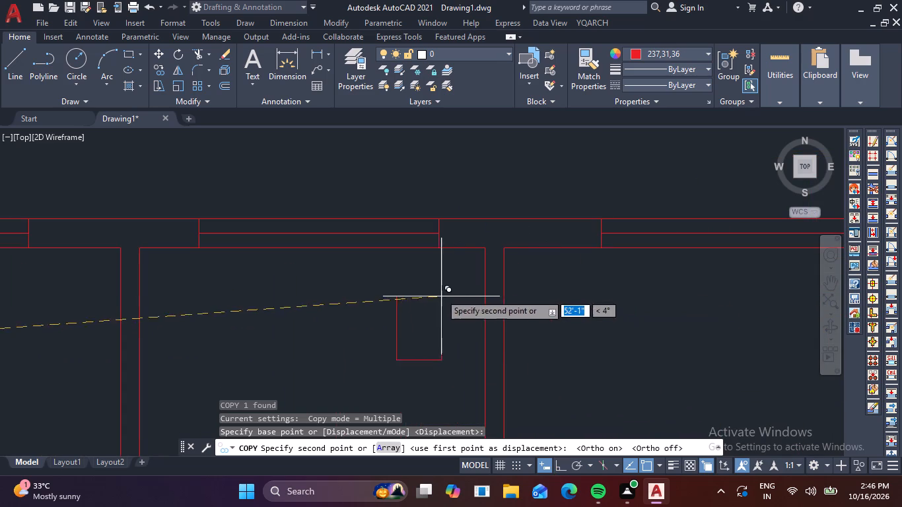
{"action": "left_click", "coordinate": [504, 222]}
Place another column copy flush in the plan's top-right outer corner, and finish copying.
{"action": "scroll", "coordinate": [578, 290], "scroll_direction": "down", "scroll_amount": 2}
{"action": "middle_click_drag", "start_coordinate": [647, 322], "coordinate": [574, 298]}
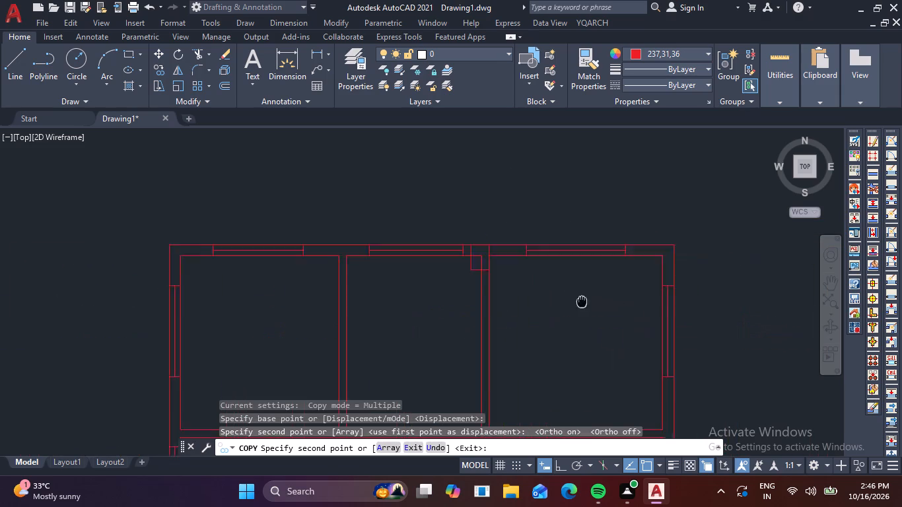
{"action": "middle_click_drag", "start_coordinate": [574, 298], "coordinate": [455, 293]}
{"action": "scroll", "coordinate": [550, 257], "scroll_direction": "up", "scroll_amount": 4}
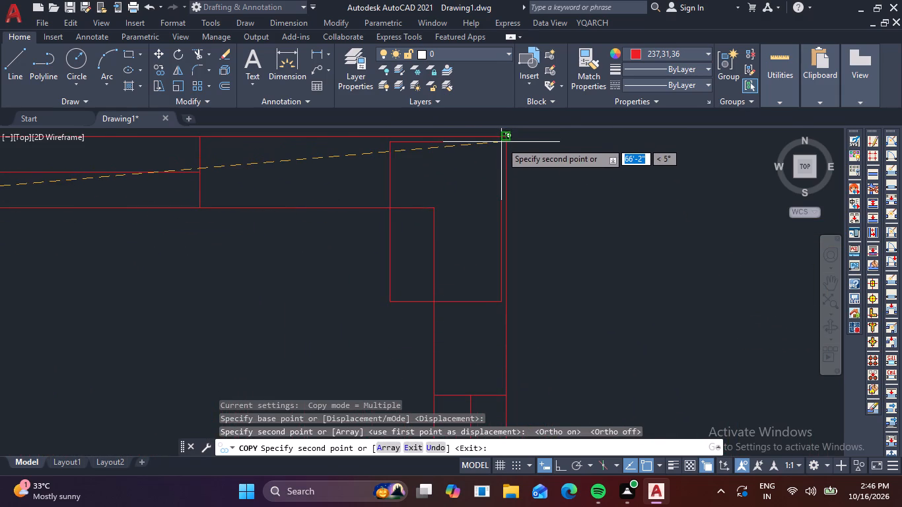
{"action": "left_click", "coordinate": [505, 140]}
{"action": "scroll", "coordinate": [468, 220], "scroll_direction": "down", "scroll_amount": 3}
{"action": "middle_click_drag", "start_coordinate": [421, 290], "coordinate": [426, 274]}
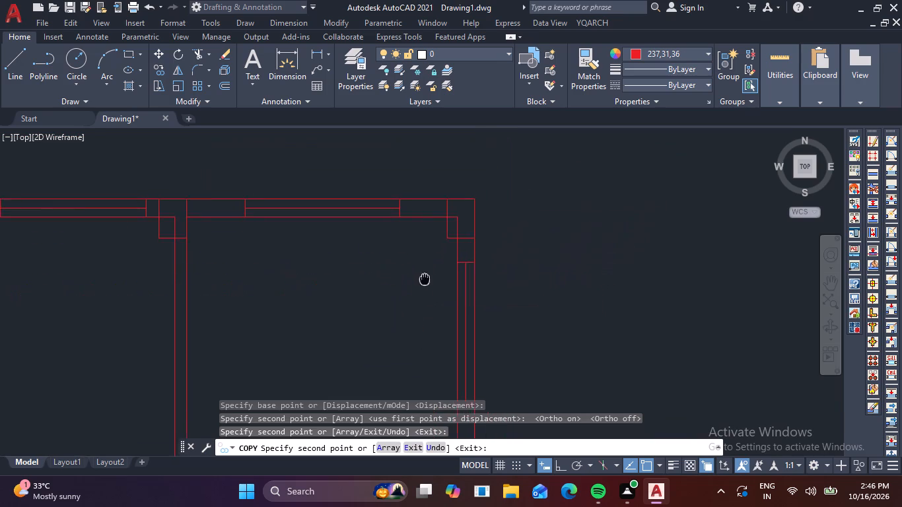
{"action": "middle_click_drag", "start_coordinate": [426, 274], "coordinate": [462, 223]}
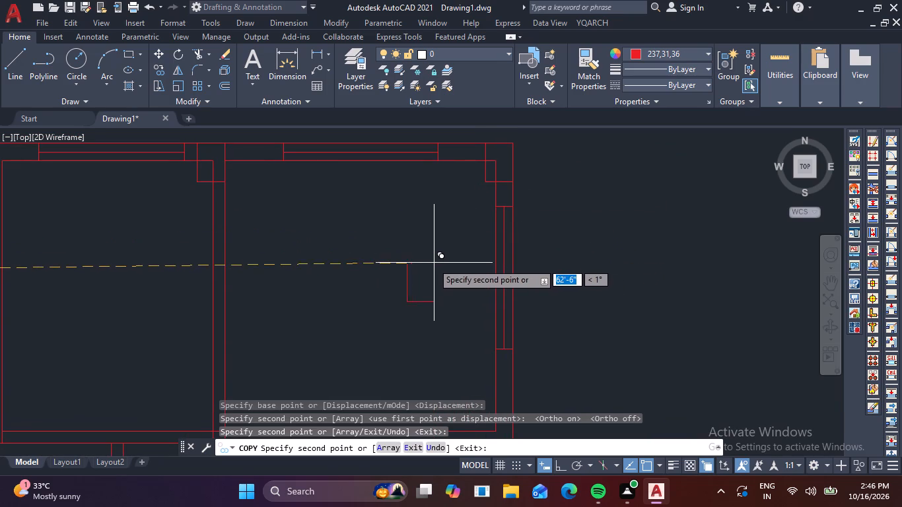
{"action": "scroll", "coordinate": [433, 263], "scroll_direction": "down", "scroll_amount": 4}
{"action": "key", "text": "Escape"}
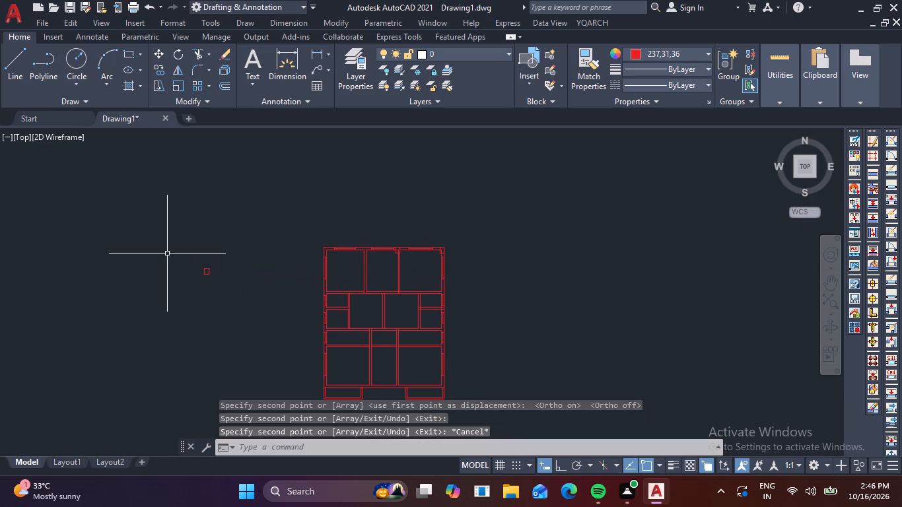
Copy the column rectangle by its bottom-right corner to the bottom wall, aligned with the wall between the bottom-left and bottom-middle rooms.
{"action": "left_click", "coordinate": [162, 253]}
{"action": "left_click", "coordinate": [223, 302]}
{"action": "key", "text": "c"}
{"action": "key", "text": "o"}
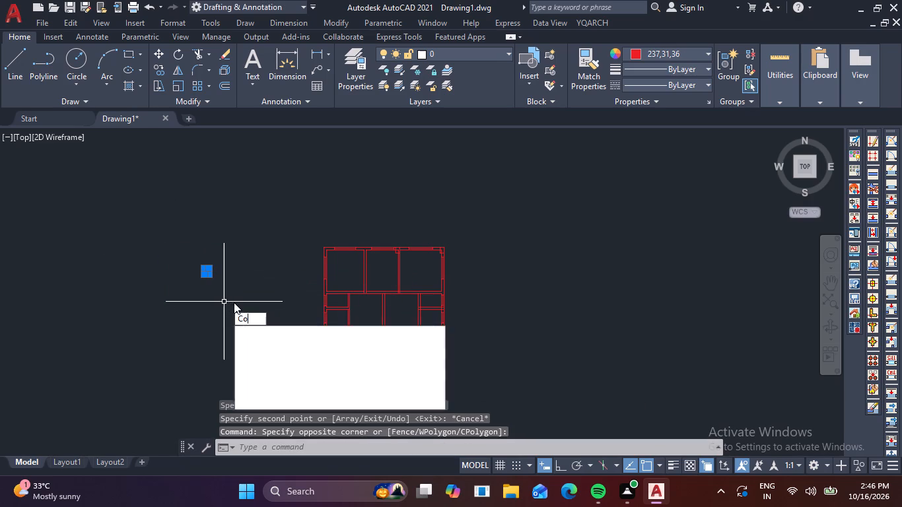
{"action": "key", "text": "space"}
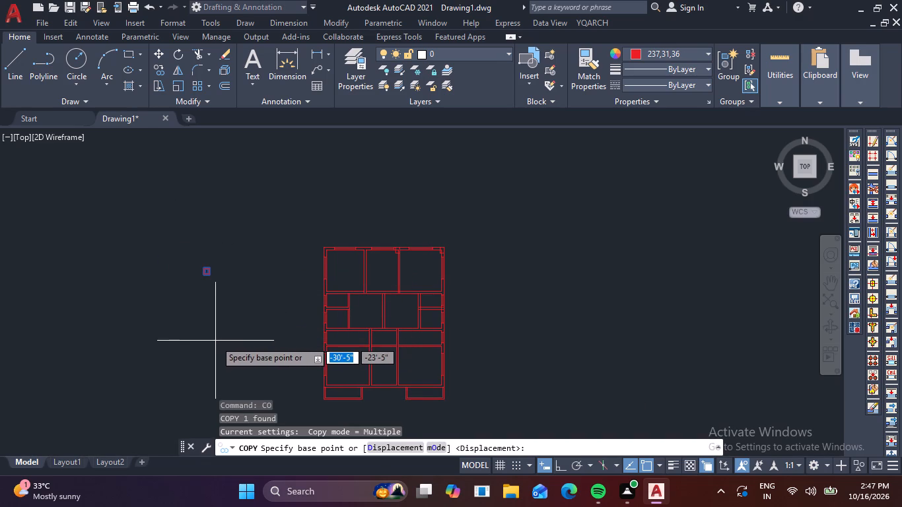
{"action": "scroll", "coordinate": [191, 308], "scroll_direction": "up", "scroll_amount": 3}
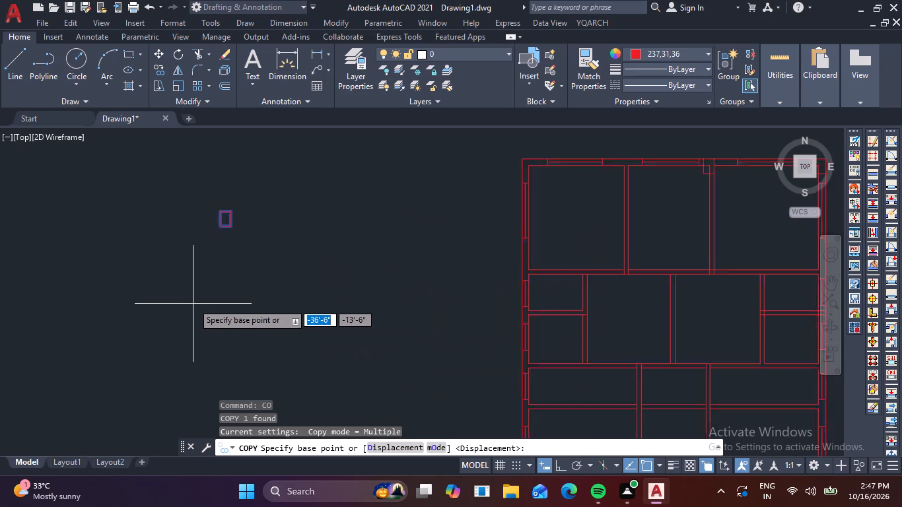
{"action": "left_click", "coordinate": [247, 185]}
{"action": "scroll", "coordinate": [487, 359], "scroll_direction": "down", "scroll_amount": 4}
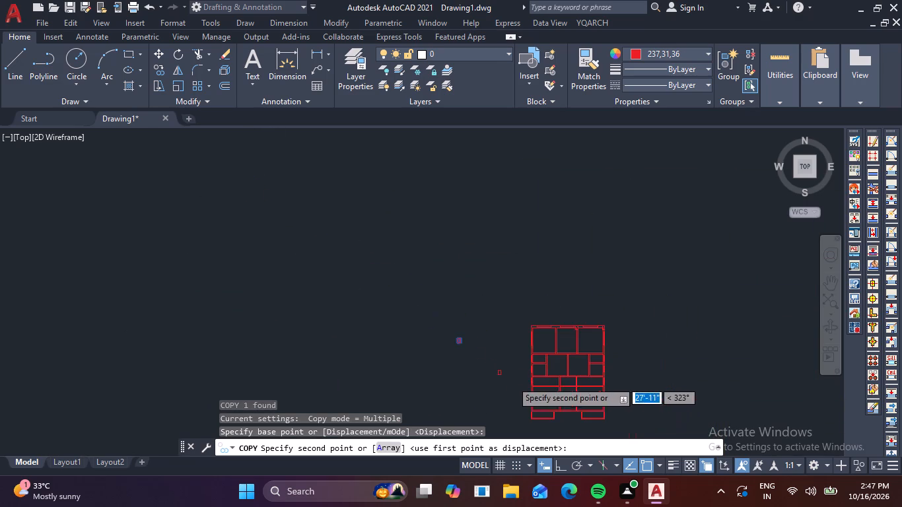
{"action": "middle_click_drag", "start_coordinate": [516, 382], "coordinate": [427, 290]}
{"action": "scroll", "coordinate": [468, 334], "scroll_direction": "up", "scroll_amount": 6}
{"action": "middle_click_drag", "start_coordinate": [460, 291], "coordinate": [476, 471]}
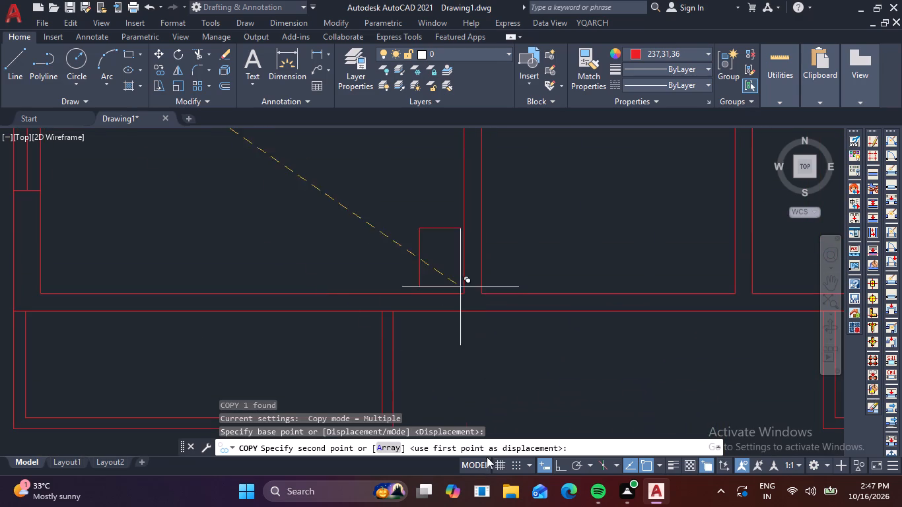
{"action": "left_click", "coordinate": [482, 309]}
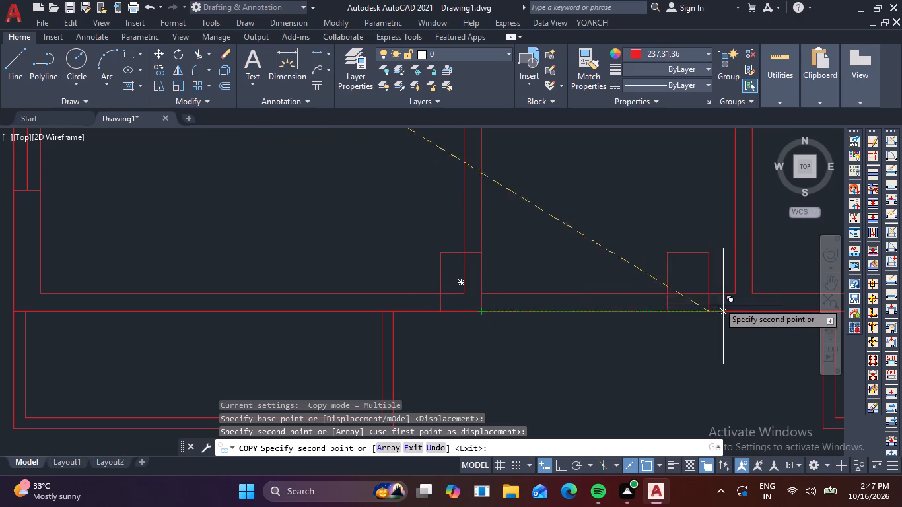
Place another column copy and move it by its bottom-left corner to the bottom wall's junction with the wall between the bottom-middle and bottom-right rooms.
{"action": "left_click", "coordinate": [698, 415]}
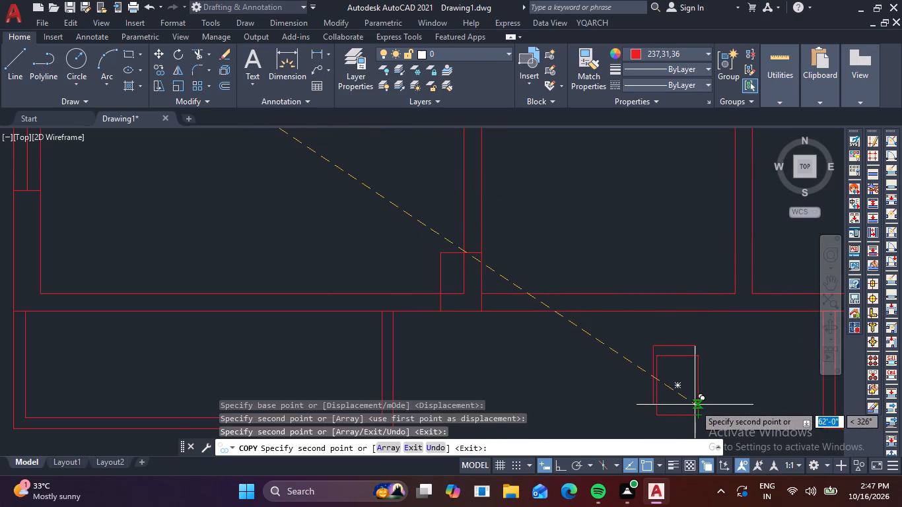
{"action": "key", "text": "Escape"}
{"action": "left_click", "coordinate": [633, 337]}
{"action": "left_click", "coordinate": [716, 429]}
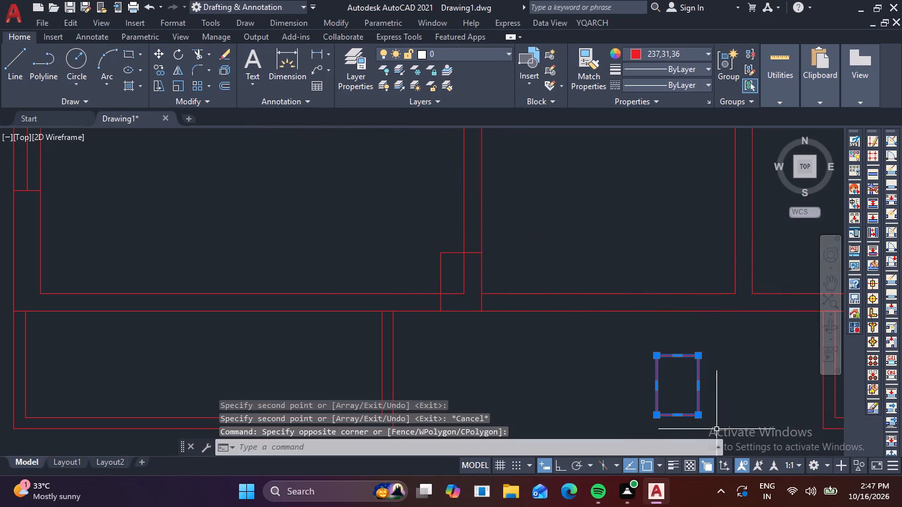
{"action": "key", "text": "m"}
{"action": "key", "text": "space"}
{"action": "left_click", "coordinate": [656, 415]}
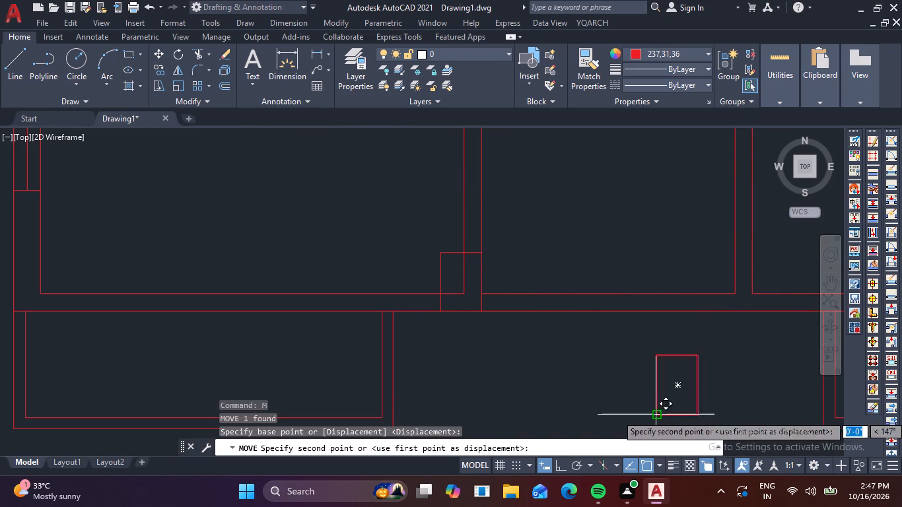
{"action": "left_click", "coordinate": [734, 309]}
Insert the recently used Door block in the empty space left of the floor plan.
{"action": "scroll", "coordinate": [668, 361], "scroll_direction": "down", "scroll_amount": 2}
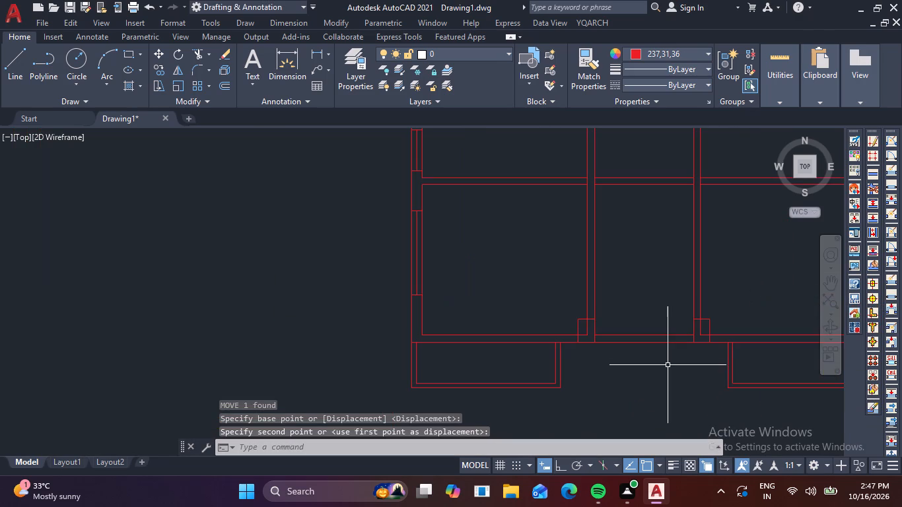
{"action": "scroll", "coordinate": [668, 365], "scroll_direction": "down", "scroll_amount": 1}
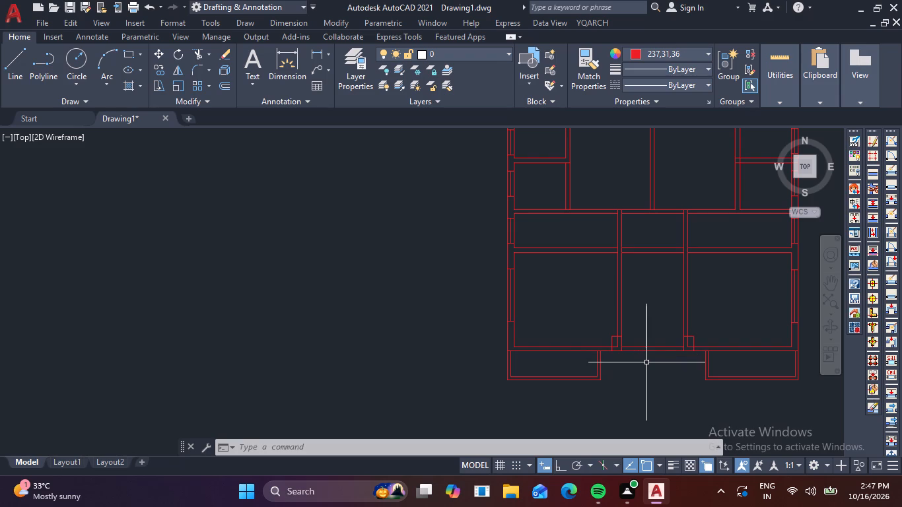
{"action": "key", "text": "i"}
{"action": "key", "text": "space"}
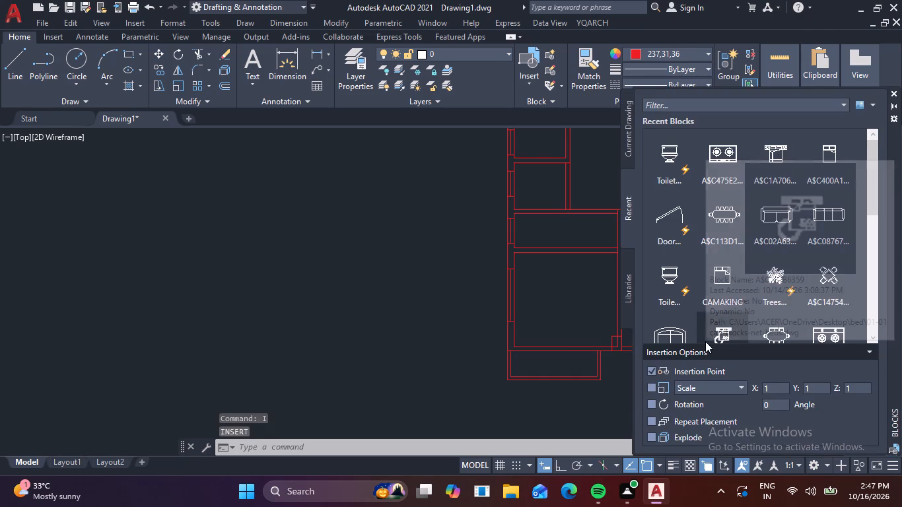
{"action": "left_click_drag", "start_coordinate": [666, 230], "coordinate": [306, 248]}
{"action": "scroll", "coordinate": [318, 244], "scroll_direction": "up", "scroll_amount": 3}
Set the inserted door block to Open 90º, close the block palette and clear the selection.
{"action": "left_click", "coordinate": [287, 246]}
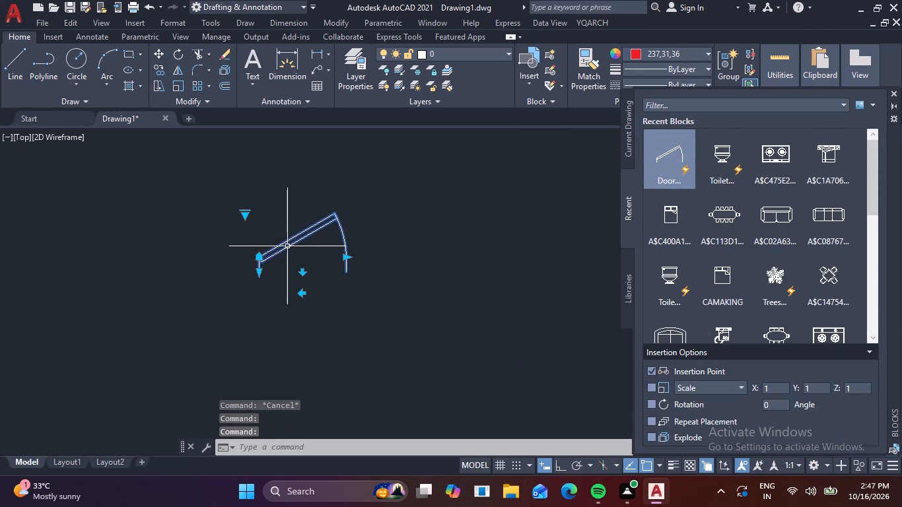
{"action": "left_click", "coordinate": [248, 213]}
{"action": "left_click", "coordinate": [240, 216]}
{"action": "left_click", "coordinate": [244, 216]}
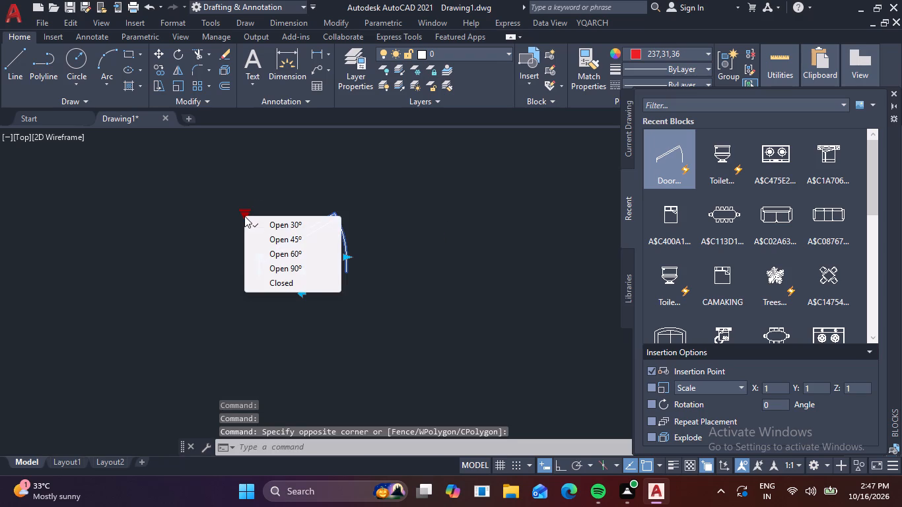
{"action": "left_click", "coordinate": [283, 265]}
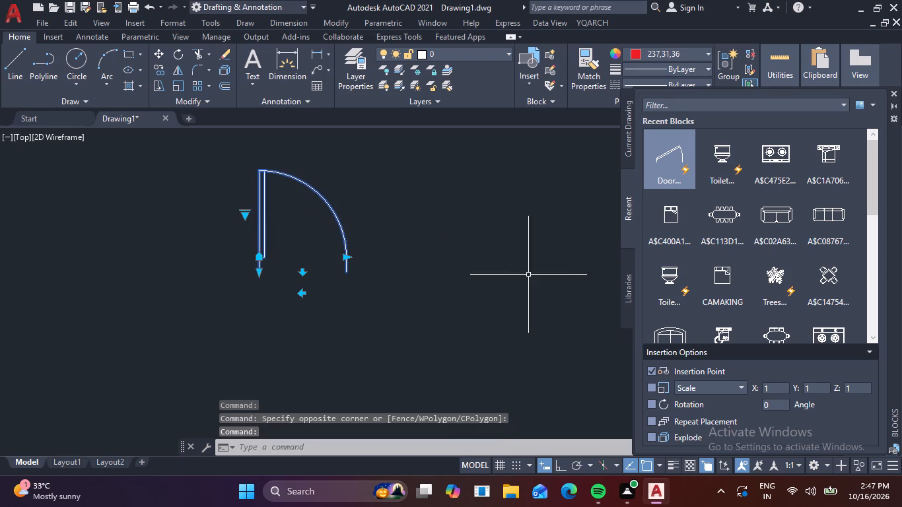
{"action": "left_click", "coordinate": [892, 88]}
{"action": "scroll", "coordinate": [692, 219], "scroll_direction": "down", "scroll_amount": 3}
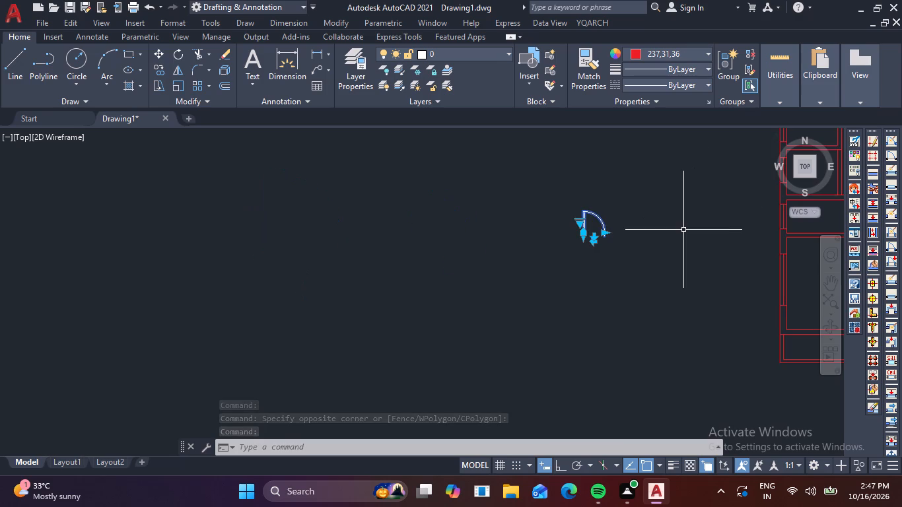
{"action": "scroll", "coordinate": [690, 229], "scroll_direction": "down", "scroll_amount": 2}
{"action": "key", "text": "Escape"}
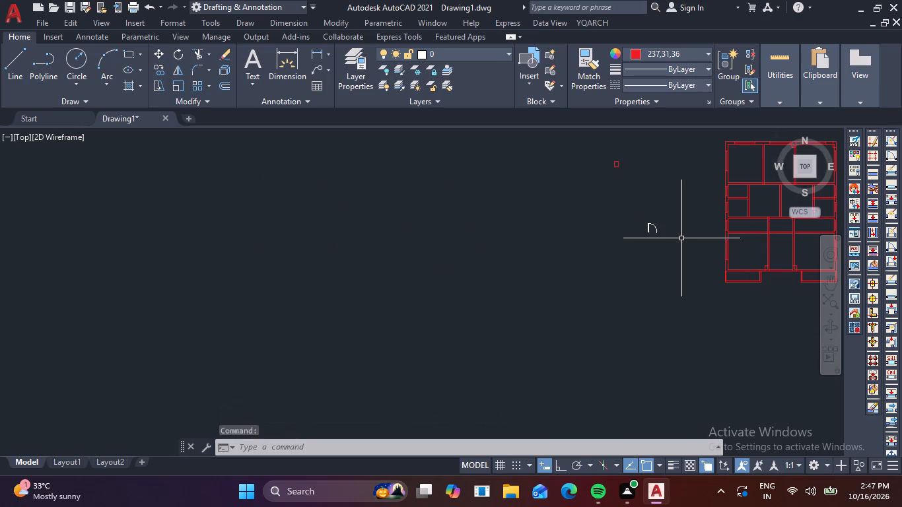
Mirror the door across a vertical line on its hinge side, keeping the original.
{"action": "scroll", "coordinate": [681, 237], "scroll_direction": "up", "scroll_amount": 2}
{"action": "left_click", "coordinate": [663, 240]}
{"action": "left_click", "coordinate": [499, 195]}
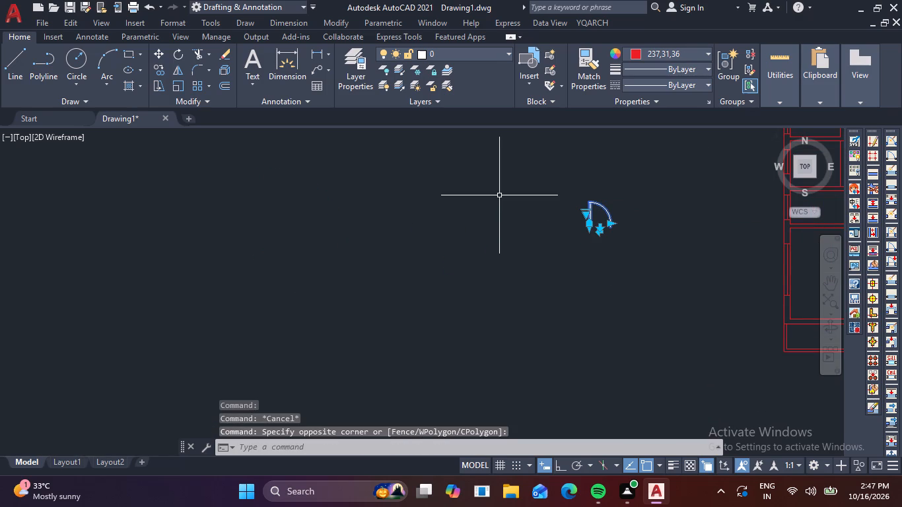
{"action": "type", "text": "mi"}
{"action": "key", "text": "space"}
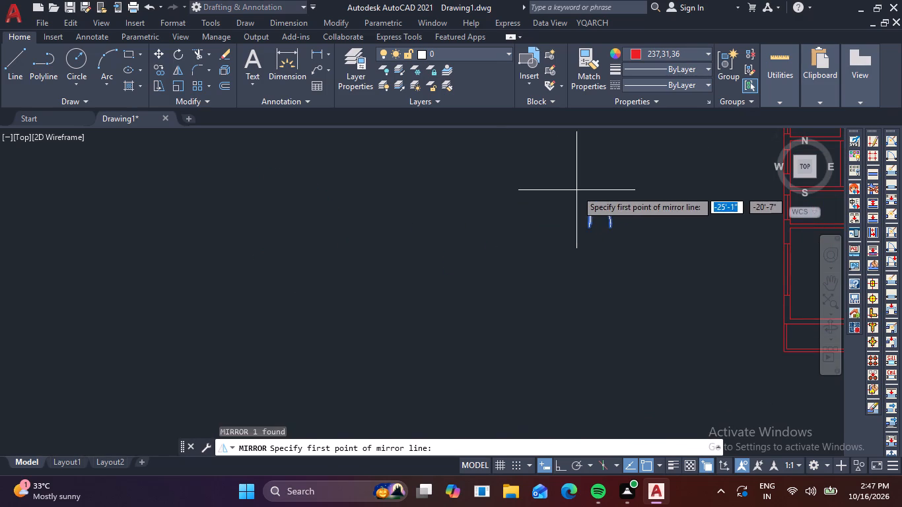
{"action": "left_click", "coordinate": [576, 190]}
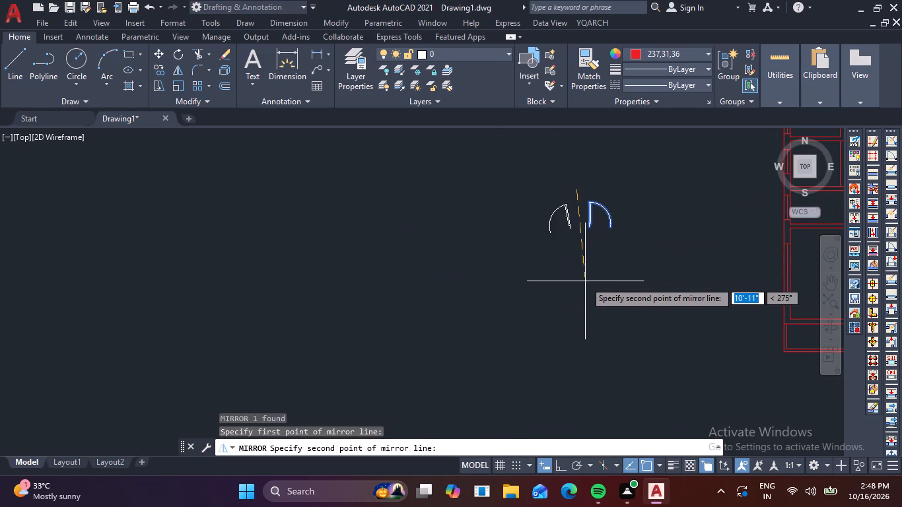
{"action": "key", "text": "F8"}
{"action": "left_click", "coordinate": [584, 281]}
{"action": "key", "text": "space"}
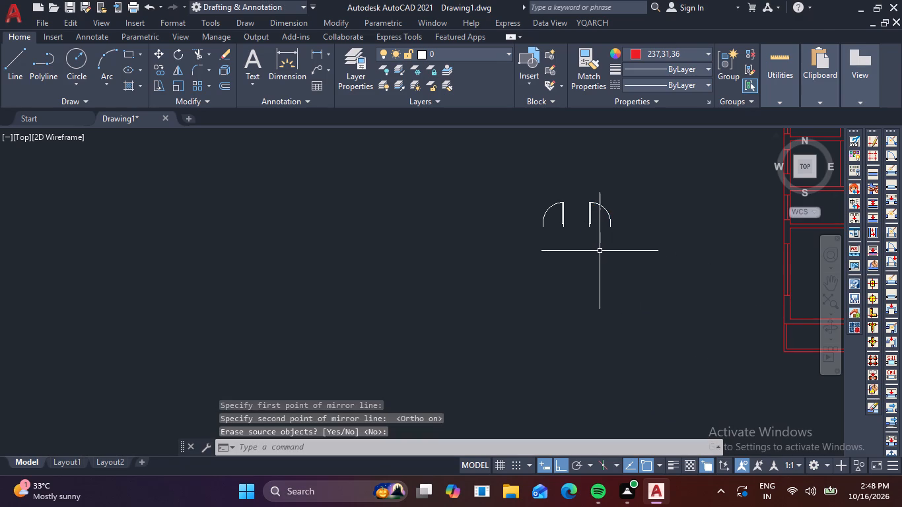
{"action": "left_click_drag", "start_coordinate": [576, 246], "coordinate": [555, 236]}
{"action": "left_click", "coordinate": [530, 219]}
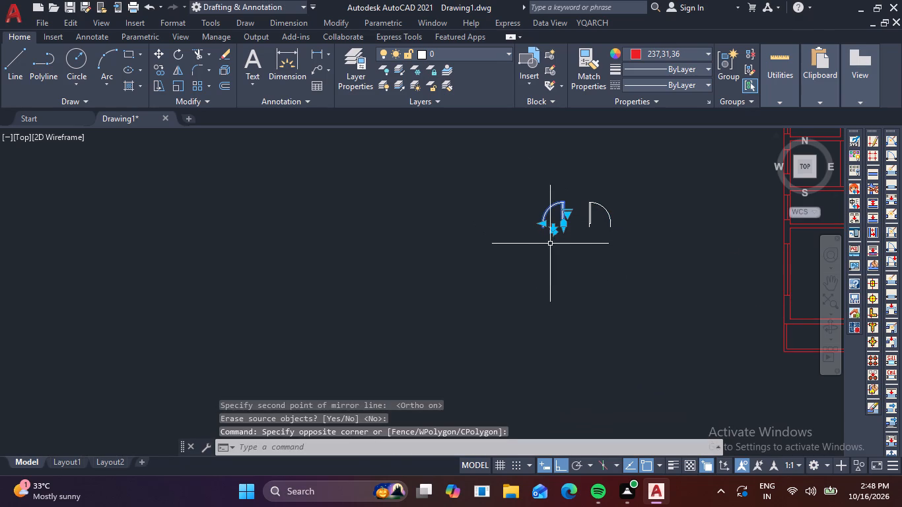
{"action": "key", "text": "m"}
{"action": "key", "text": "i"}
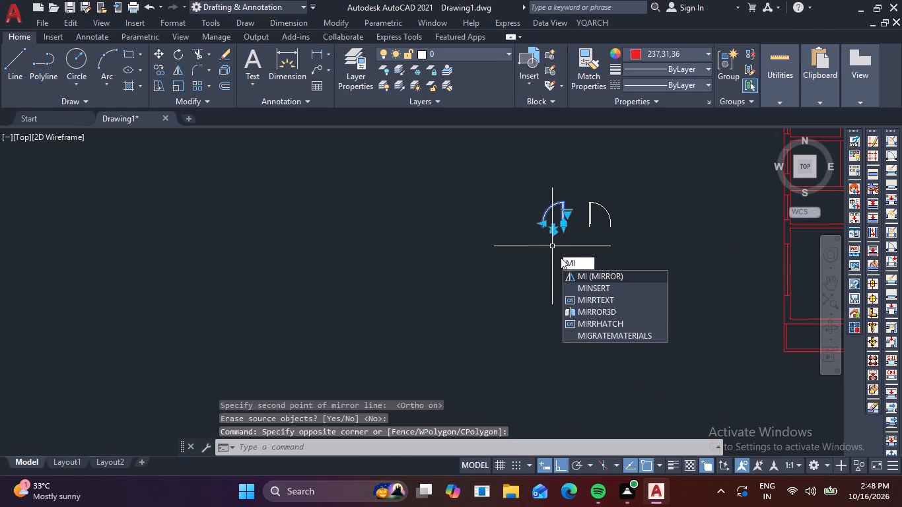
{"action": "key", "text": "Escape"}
Copy the mirrored door by its bottom hinge-side corner into the bottom wall of the top-left room, against the wall shared with the top-middle room.
{"action": "left_click_drag", "start_coordinate": [576, 252], "coordinate": [572, 242]}
{"action": "left_click", "coordinate": [543, 220]}
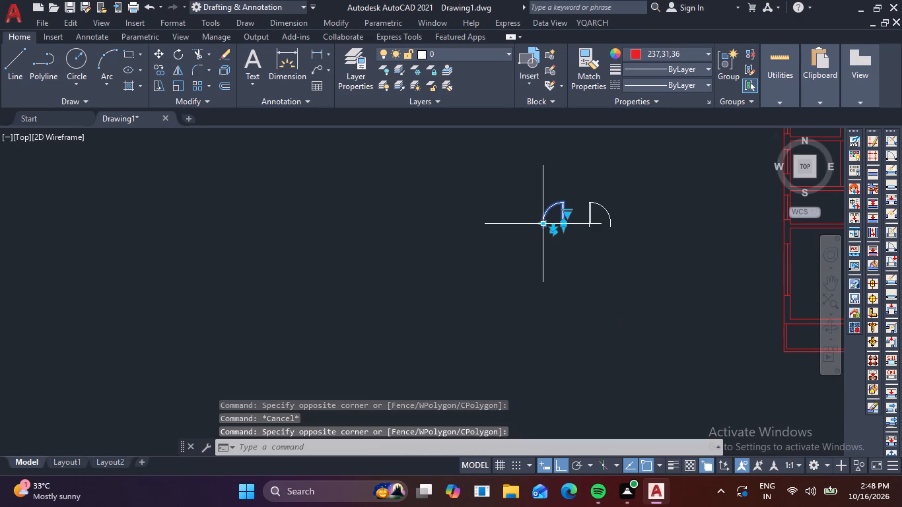
{"action": "type", "text": "co"}
{"action": "key", "text": "space"}
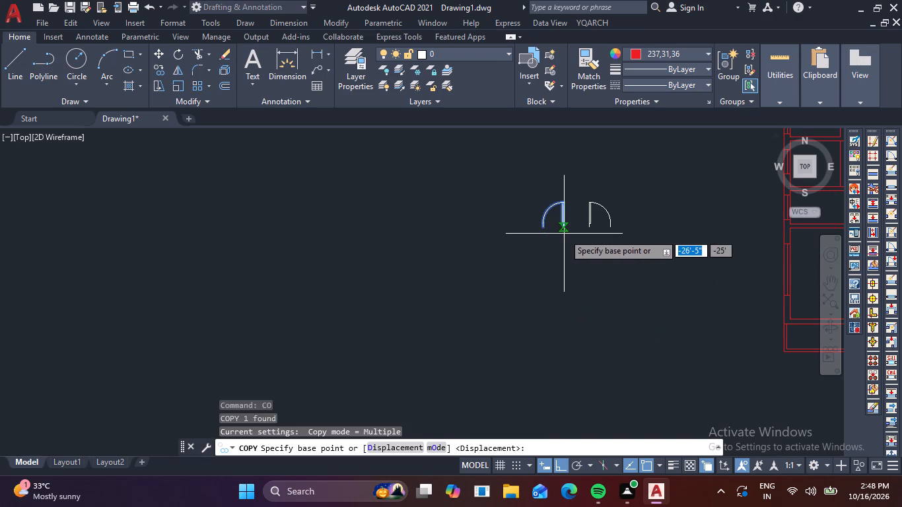
{"action": "scroll", "coordinate": [564, 233], "scroll_direction": "up", "scroll_amount": 3}
{"action": "left_click", "coordinate": [550, 211]}
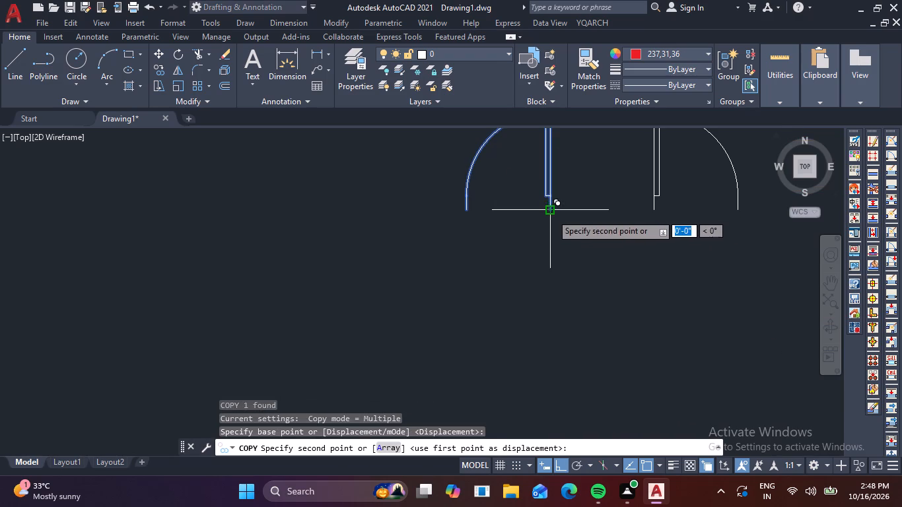
{"action": "key", "text": "F8"}
{"action": "scroll", "coordinate": [673, 250], "scroll_direction": "down", "scroll_amount": 1}
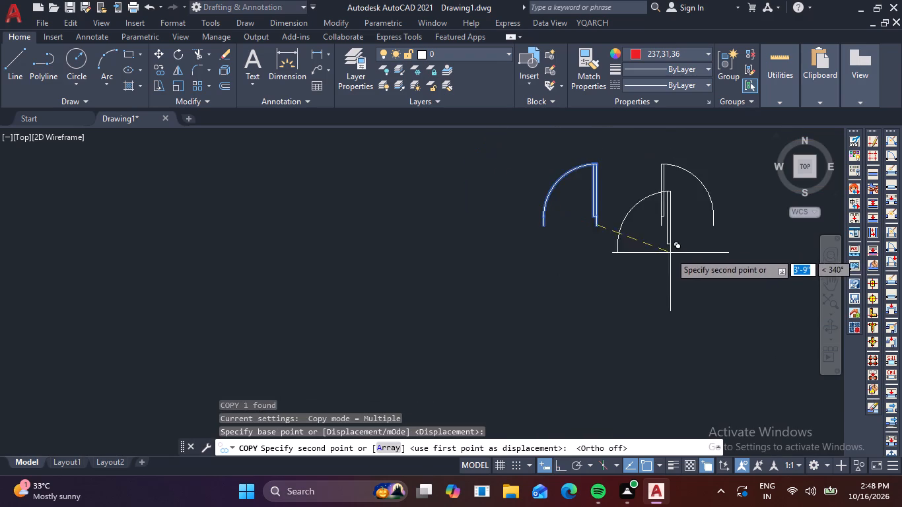
{"action": "middle_click_drag", "start_coordinate": [465, 378], "coordinate": [442, 395]}
{"action": "middle_click_drag", "start_coordinate": [713, 297], "coordinate": [240, 442]}
{"action": "scroll", "coordinate": [377, 371], "scroll_direction": "down", "scroll_amount": 1}
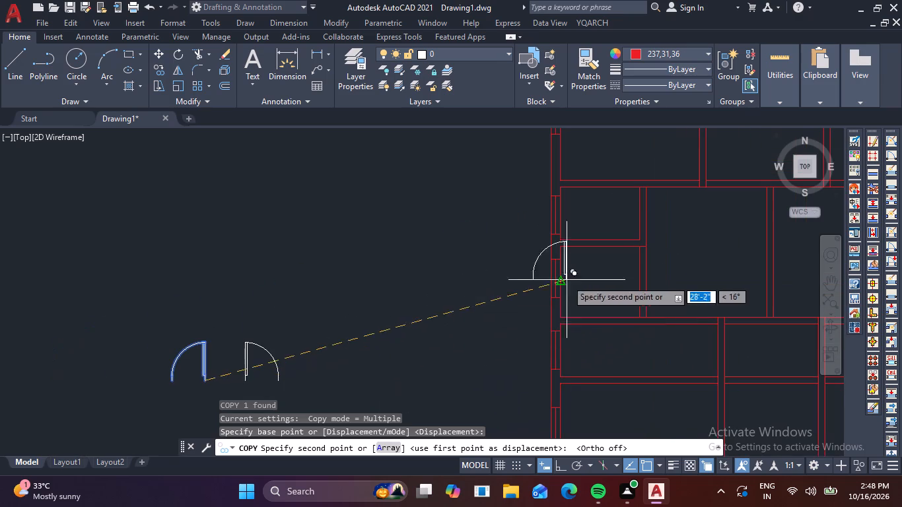
{"action": "middle_click_drag", "start_coordinate": [685, 248], "coordinate": [533, 370]}
{"action": "scroll", "coordinate": [539, 325], "scroll_direction": "up", "scroll_amount": 3}
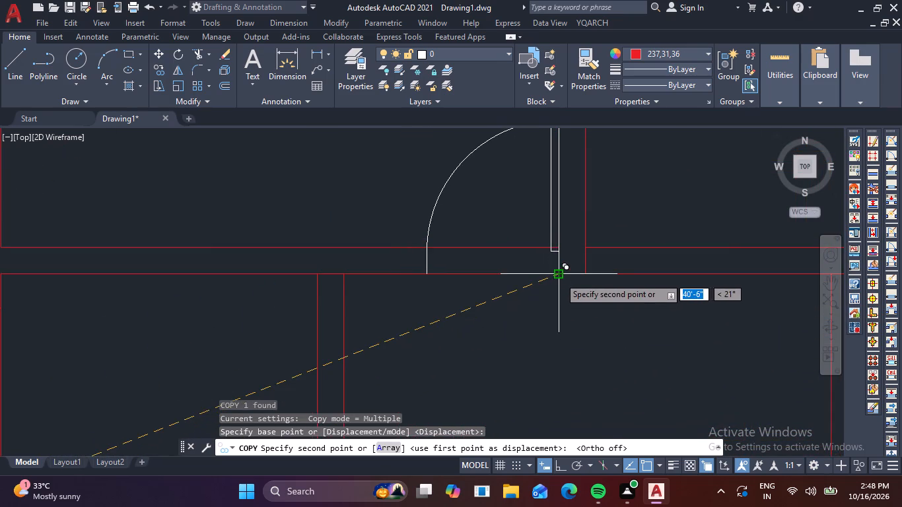
{"action": "left_click", "coordinate": [559, 275]}
Place another mirrored door copy in the bottom wall of the left central room, against the wall between the two central rooms, and finish copying.
{"action": "scroll", "coordinate": [569, 341], "scroll_direction": "down", "scroll_amount": 4}
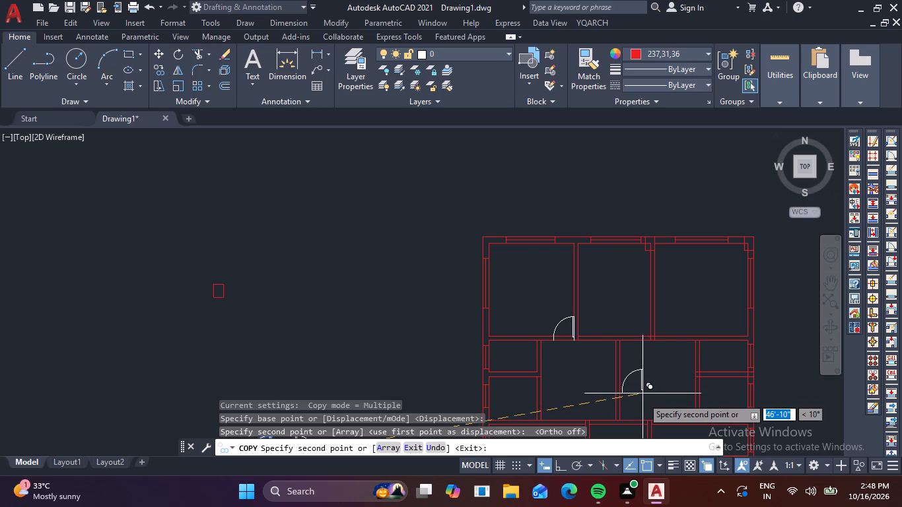
{"action": "middle_click_drag", "start_coordinate": [644, 399], "coordinate": [632, 249]}
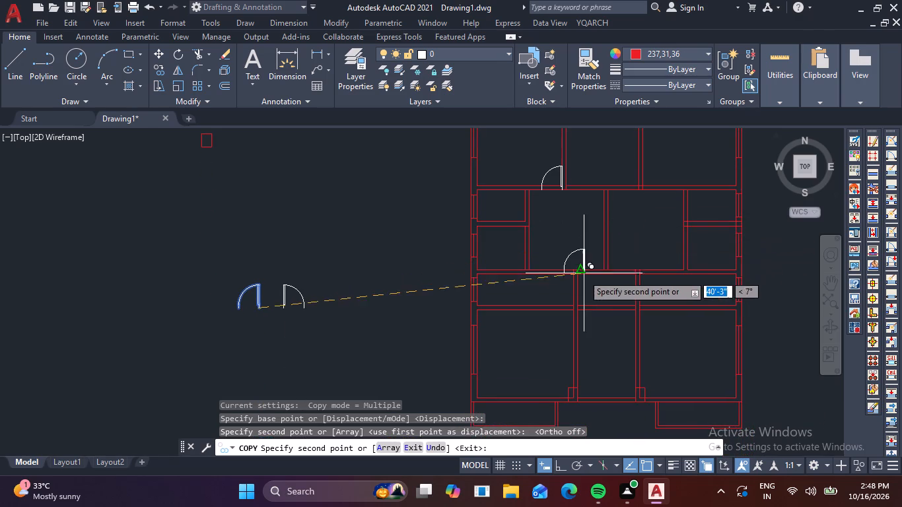
{"action": "scroll", "coordinate": [585, 274], "scroll_direction": "up", "scroll_amount": 3}
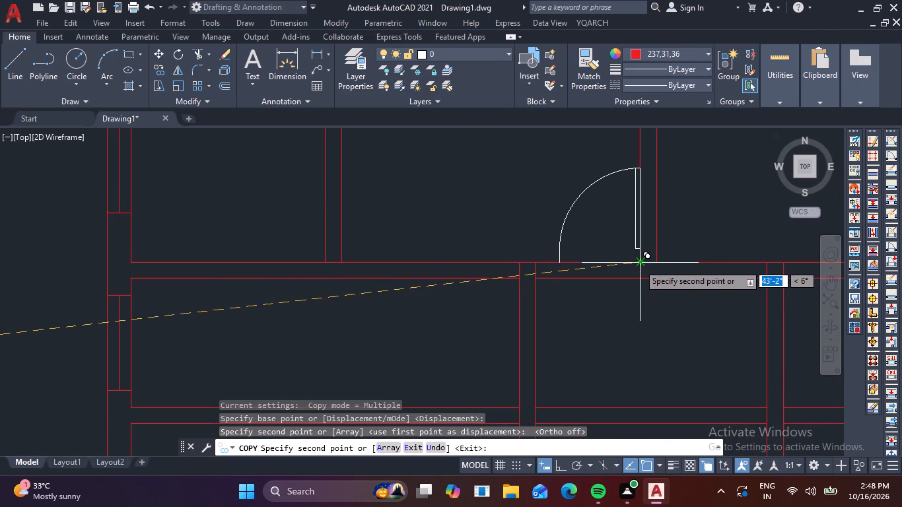
{"action": "left_click", "coordinate": [639, 282]}
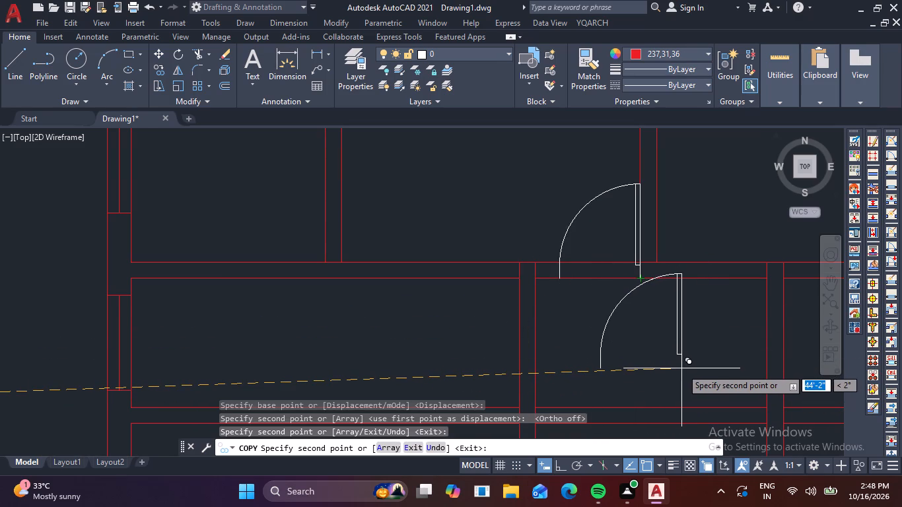
{"action": "key", "text": "Escape"}
Copy the original unmirrored door by its bottom hinge-side corner into the bottom walls of the top-middle and top-right rooms, against each room's left wall.
{"action": "scroll", "coordinate": [666, 370], "scroll_direction": "down", "scroll_amount": 4}
{"action": "middle_click_drag", "start_coordinate": [515, 367], "coordinate": [506, 329]}
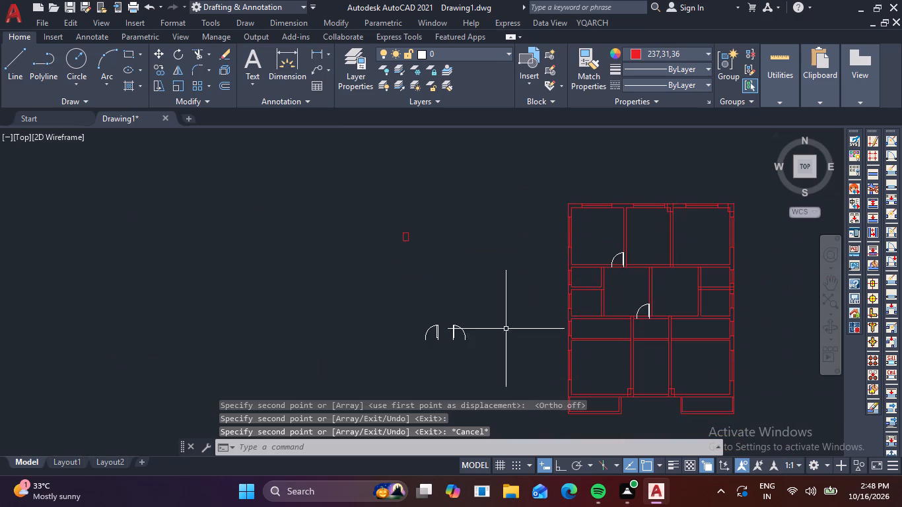
{"action": "scroll", "coordinate": [466, 347], "scroll_direction": "up", "scroll_amount": 3}
{"action": "left_click", "coordinate": [487, 323]}
{"action": "left_click", "coordinate": [413, 283]}
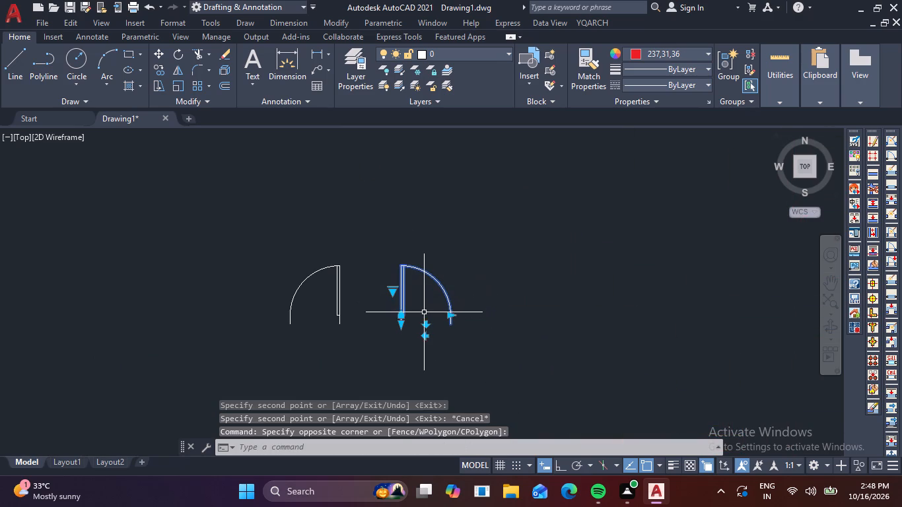
{"action": "key", "text": "c"}
{"action": "type", "text": "o"}
{"action": "key", "text": "space"}
{"action": "left_click", "coordinate": [398, 326]}
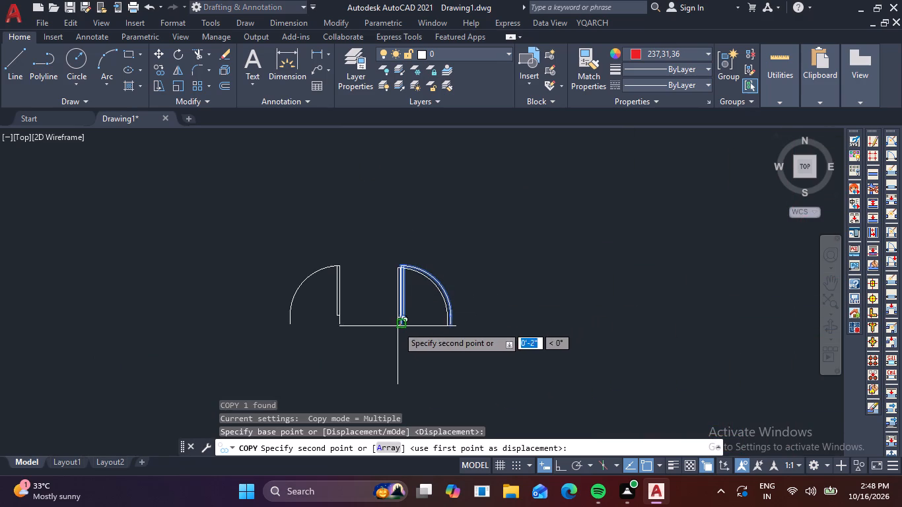
{"action": "scroll", "coordinate": [535, 289], "scroll_direction": "down", "scroll_amount": 4}
{"action": "middle_click_drag", "start_coordinate": [593, 294], "coordinate": [477, 328]}
{"action": "scroll", "coordinate": [541, 274], "scroll_direction": "up", "scroll_amount": 4}
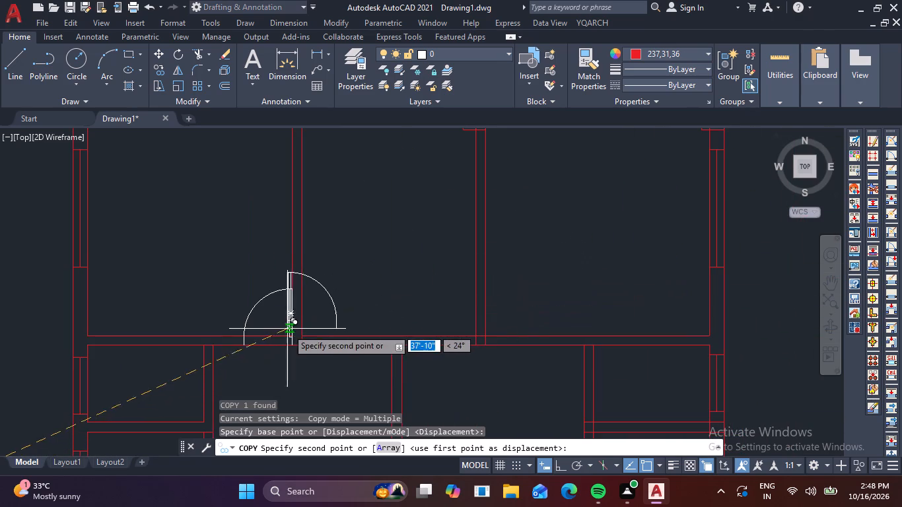
{"action": "left_click", "coordinate": [302, 345]}
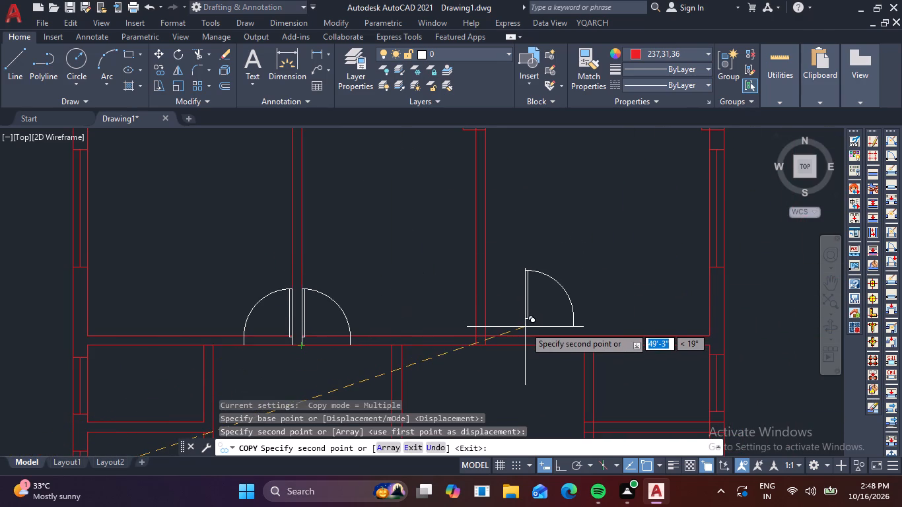
{"action": "left_click", "coordinate": [489, 342]}
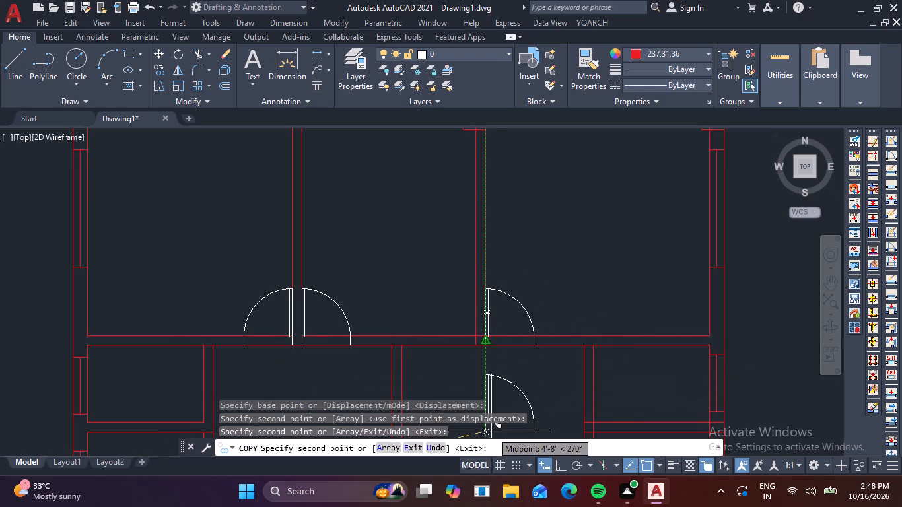
Place another copy of the original door in the bottom wall of the right central room, against the wall between the two central rooms.
{"action": "middle_click_drag", "start_coordinate": [488, 438], "coordinate": [569, 296]}
{"action": "middle_click_drag", "start_coordinate": [525, 397], "coordinate": [535, 351]}
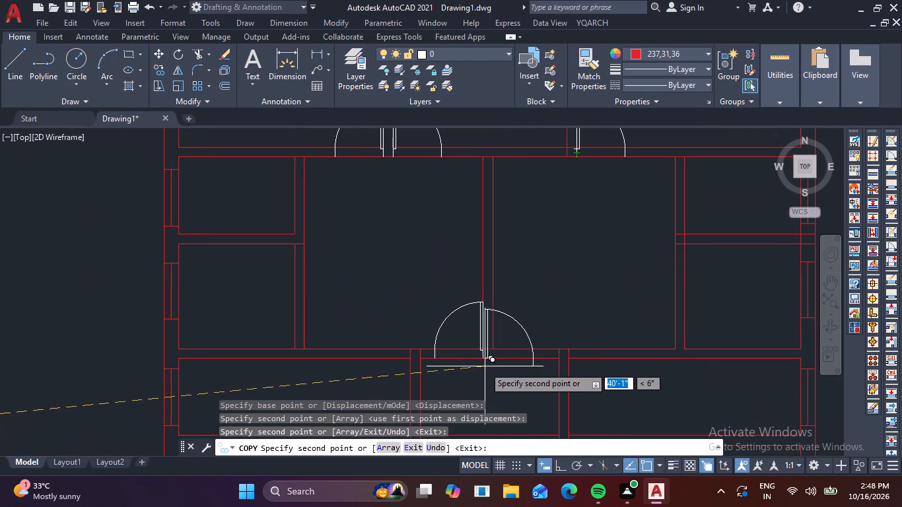
{"action": "scroll", "coordinate": [497, 339], "scroll_direction": "up", "scroll_amount": 2}
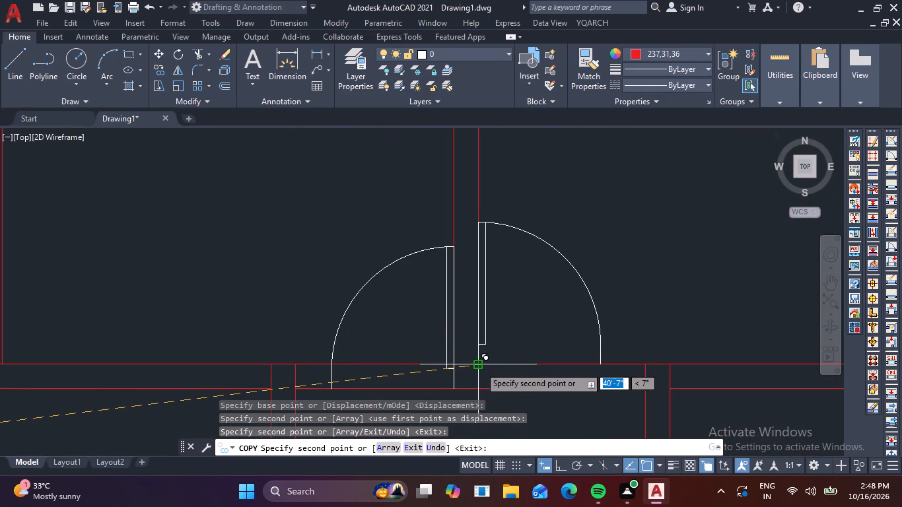
{"action": "left_click", "coordinate": [477, 384]}
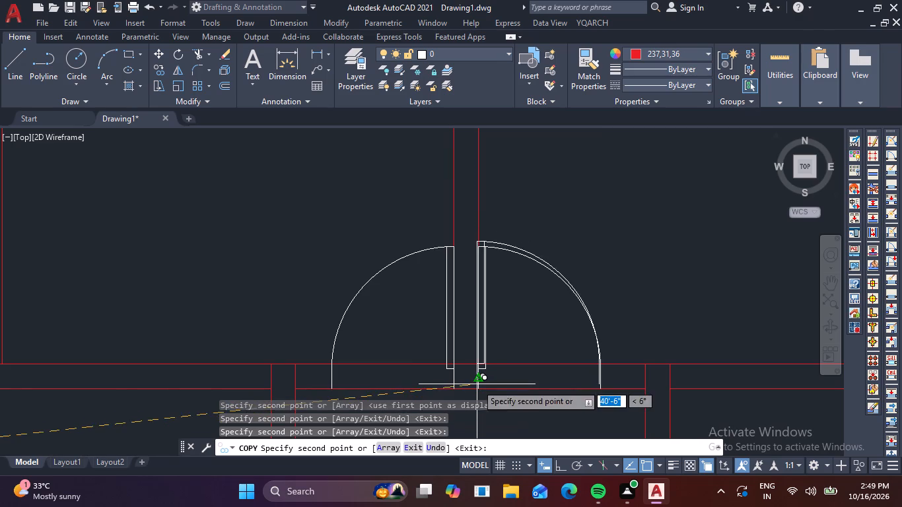
{"action": "scroll", "coordinate": [555, 378], "scroll_direction": "down", "scroll_amount": 3}
{"action": "middle_click_drag", "start_coordinate": [637, 401], "coordinate": [644, 288]}
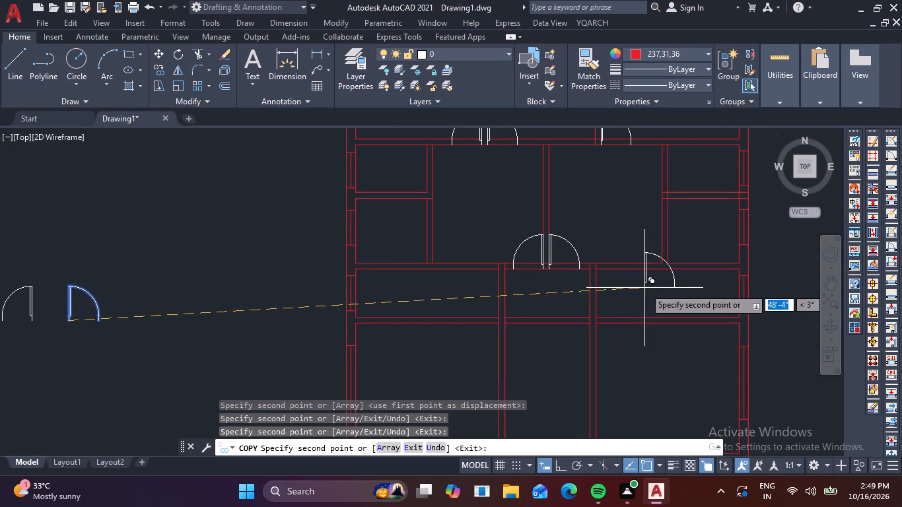
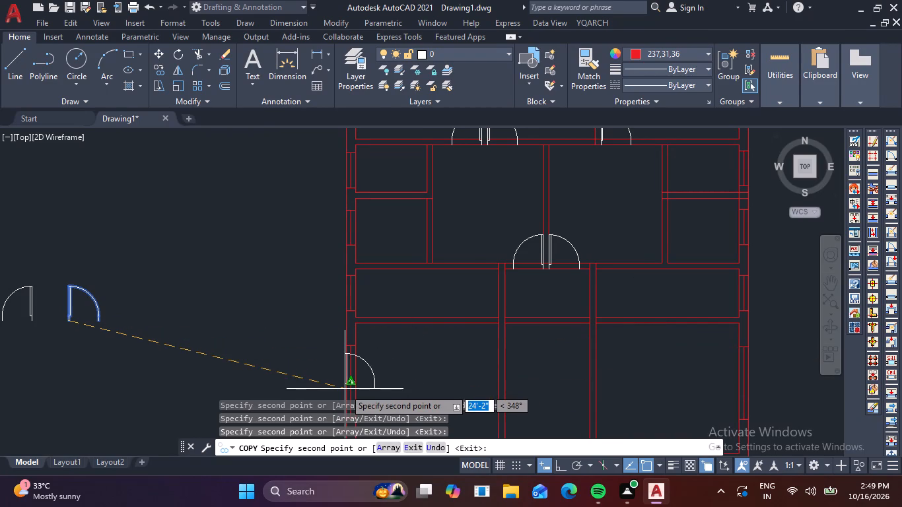
Mirror both source doors beside the plan about a horizontal line just below them, keeping the originals.
{"action": "key", "text": "Escape"}
{"action": "middle_click_drag", "start_coordinate": [118, 359], "coordinate": [202, 347]}
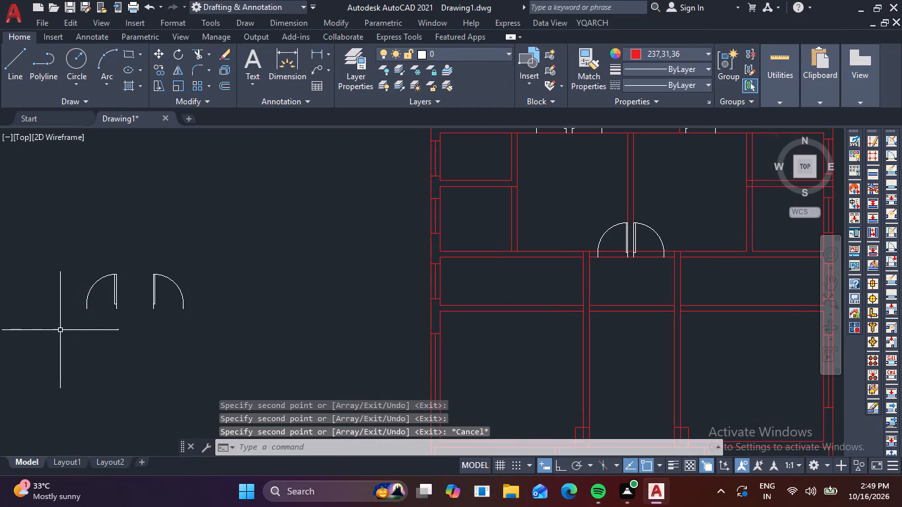
{"action": "left_click_drag", "start_coordinate": [224, 306], "coordinate": [197, 303]}
{"action": "left_click", "coordinate": [42, 271]}
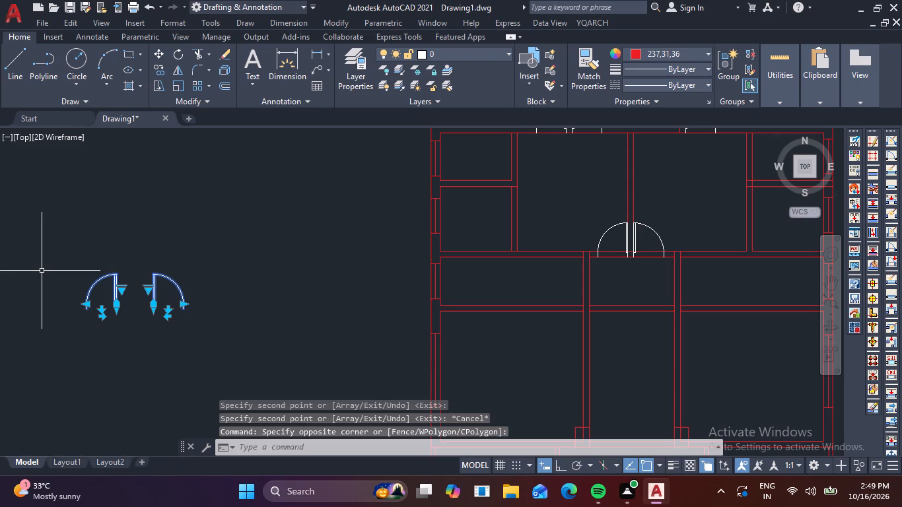
{"action": "key", "text": "m"}
{"action": "type", "text": "i"}
{"action": "key", "text": "space"}
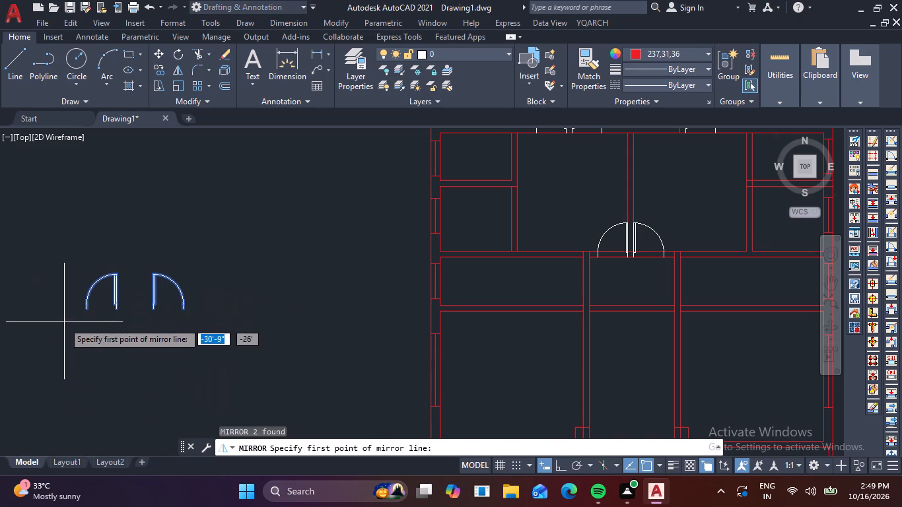
{"action": "left_click", "coordinate": [53, 324]}
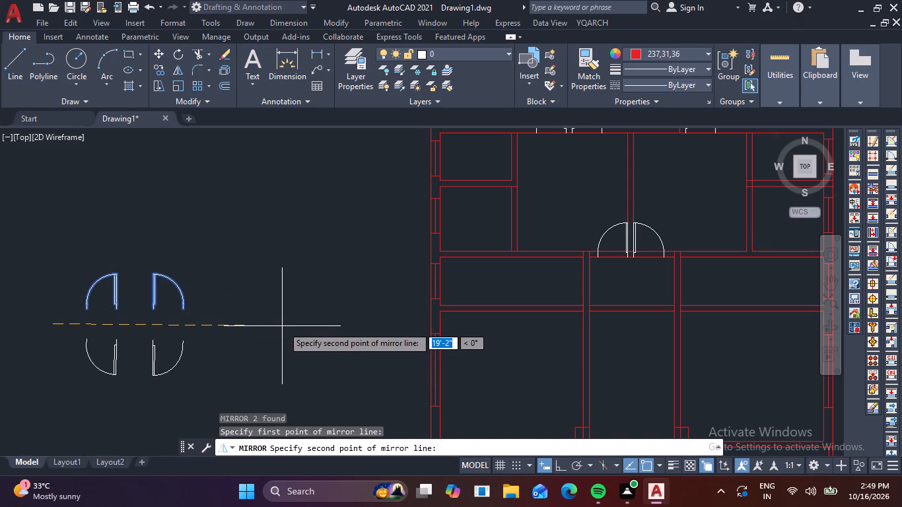
{"action": "key", "text": "F8"}
{"action": "left_click", "coordinate": [289, 319]}
{"action": "key", "text": "space"}
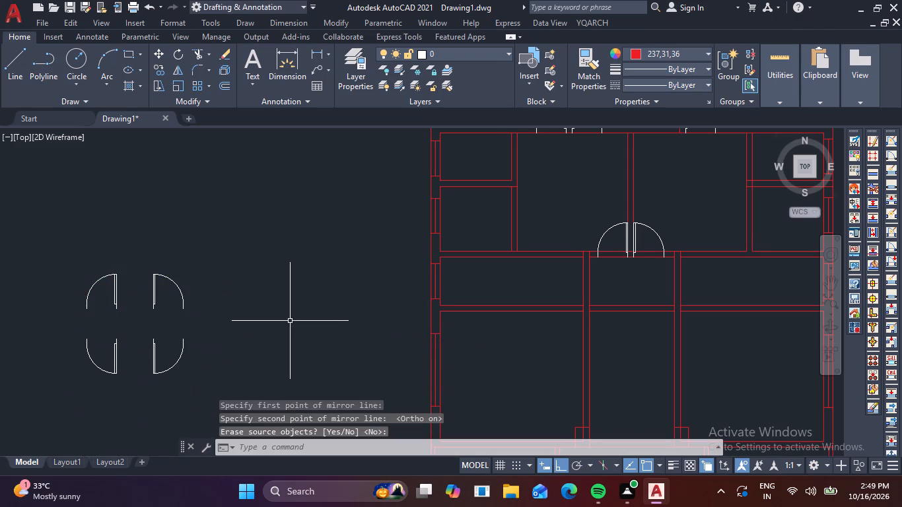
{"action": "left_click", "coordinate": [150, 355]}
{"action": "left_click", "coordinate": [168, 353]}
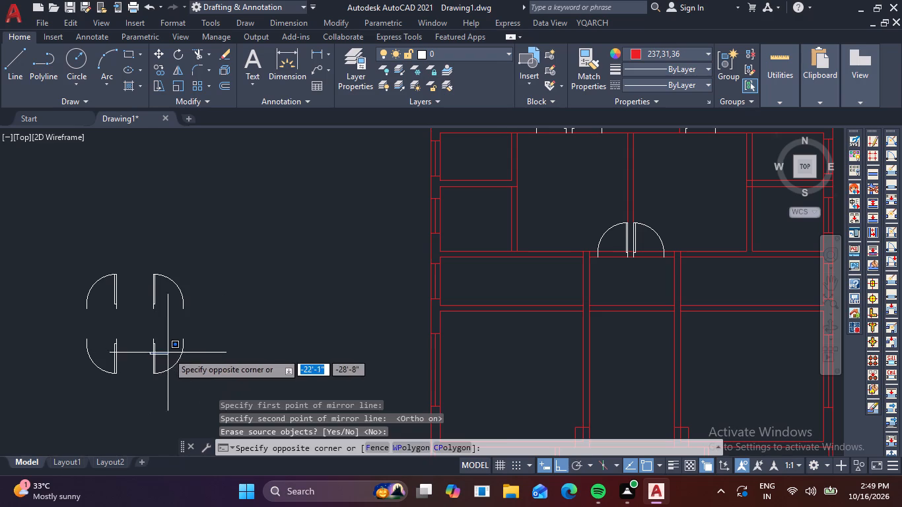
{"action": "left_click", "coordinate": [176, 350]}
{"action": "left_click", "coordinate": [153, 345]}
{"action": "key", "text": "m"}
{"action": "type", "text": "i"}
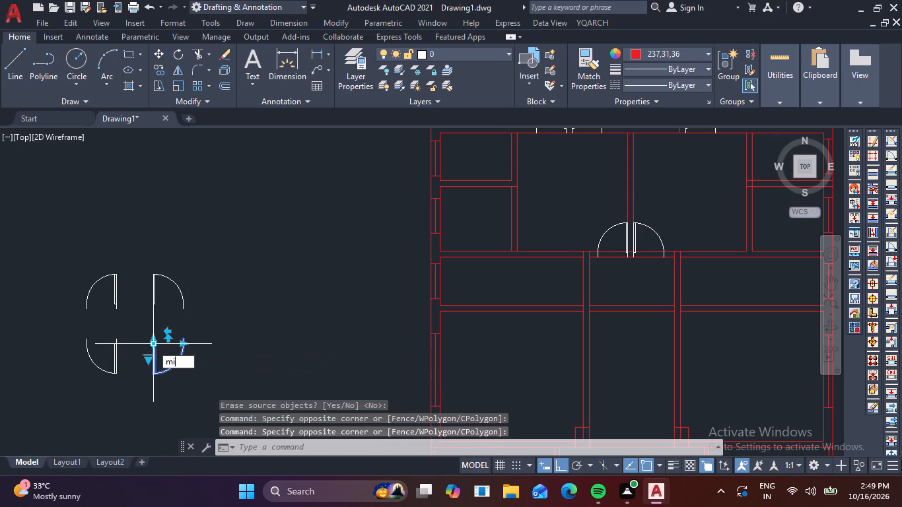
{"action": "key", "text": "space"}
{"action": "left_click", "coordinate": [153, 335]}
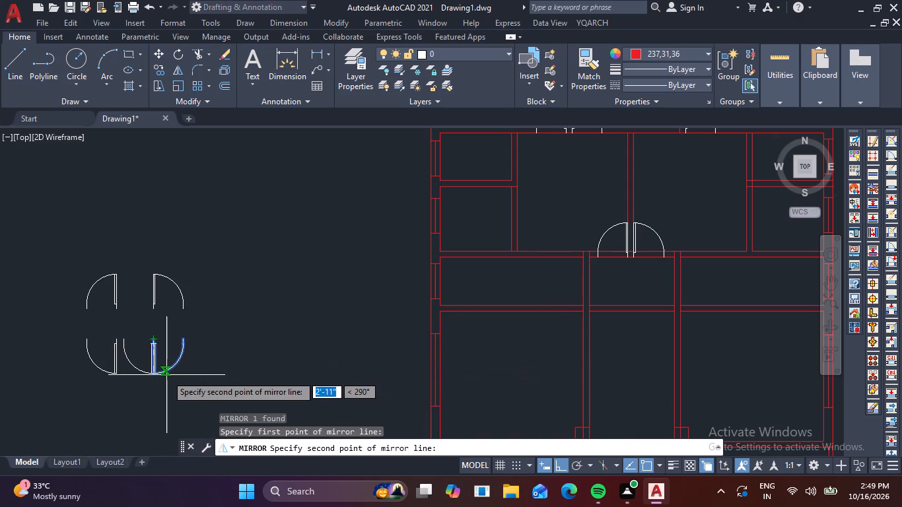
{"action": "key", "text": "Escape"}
Copy the lower-right source door by its top hinge-side corner into the top wall of the large bottom-right room, against its left wall.
{"action": "left_click", "coordinate": [226, 372]}
{"action": "left_click", "coordinate": [151, 351]}
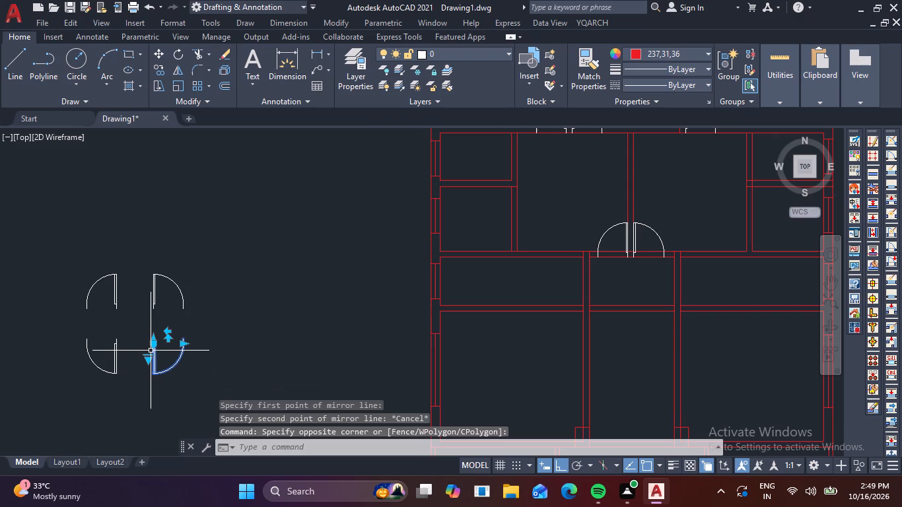
{"action": "type", "text": "co"}
{"action": "key", "text": "space"}
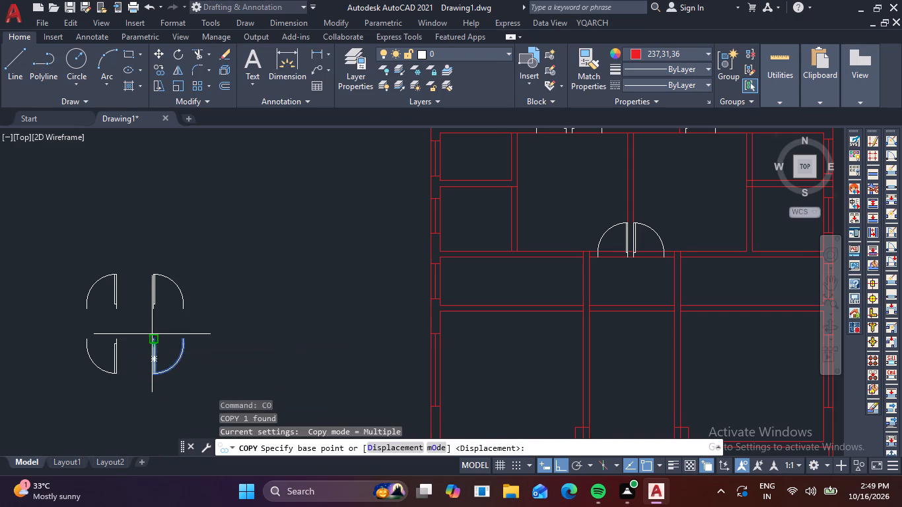
{"action": "left_click", "coordinate": [153, 338]}
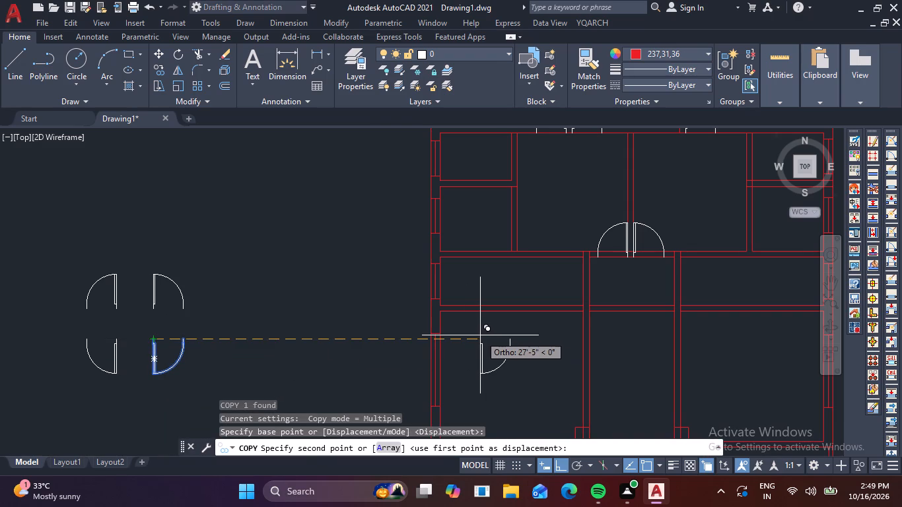
{"action": "key", "text": "F8"}
{"action": "middle_click_drag", "start_coordinate": [553, 341], "coordinate": [343, 347]}
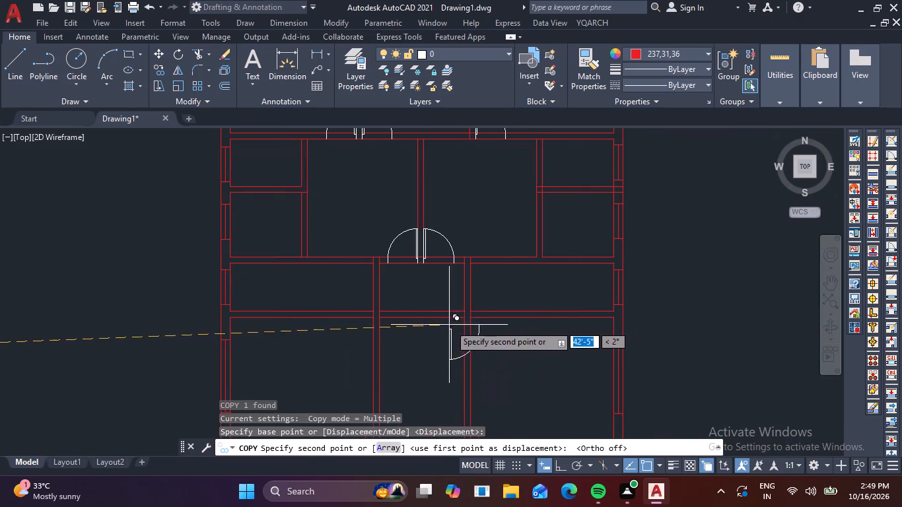
{"action": "scroll", "coordinate": [467, 315], "scroll_direction": "up", "scroll_amount": 3}
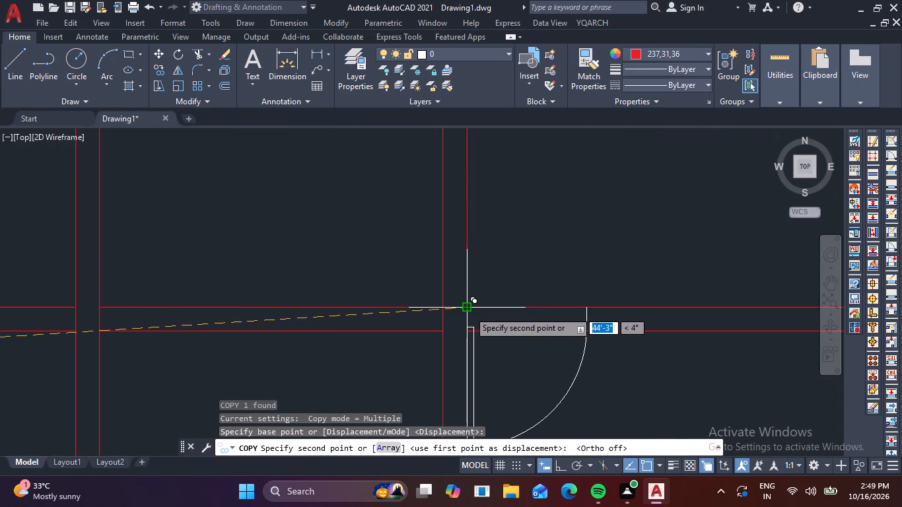
{"action": "left_click", "coordinate": [469, 311]}
{"action": "scroll", "coordinate": [576, 350], "scroll_direction": "down", "scroll_amount": 2}
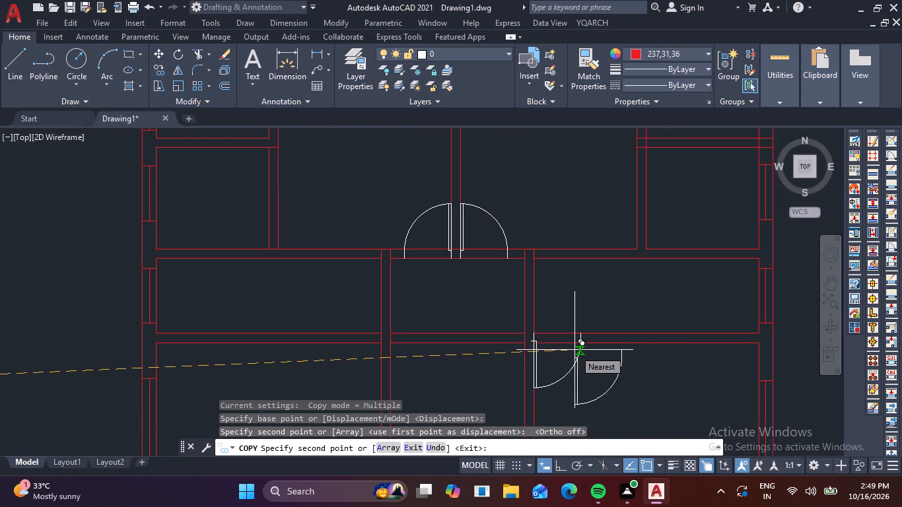
{"action": "key", "text": "Escape"}
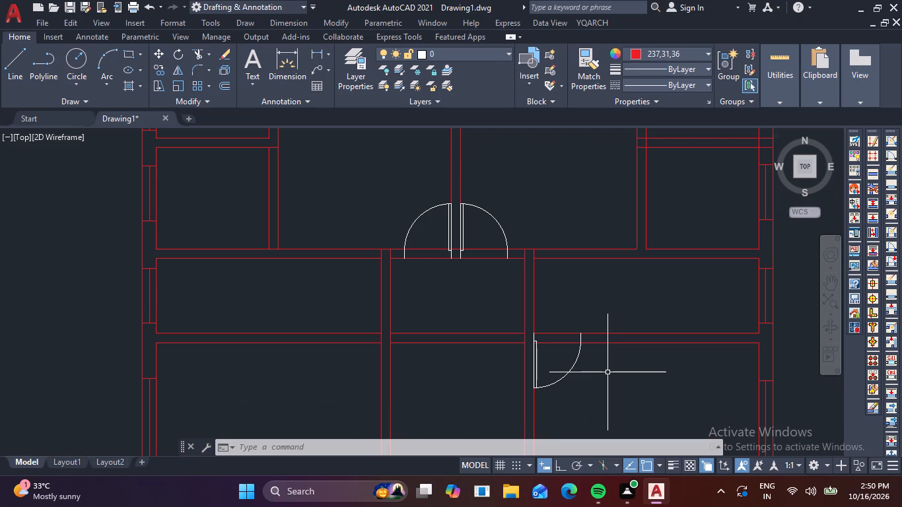
Copy the lower-left source door by its top hinge-side corner into the top wall of the large bottom-left room, against its right wall.
{"action": "scroll", "coordinate": [426, 343], "scroll_direction": "down", "scroll_amount": 1}
{"action": "scroll", "coordinate": [284, 347], "scroll_direction": "down", "scroll_amount": 1}
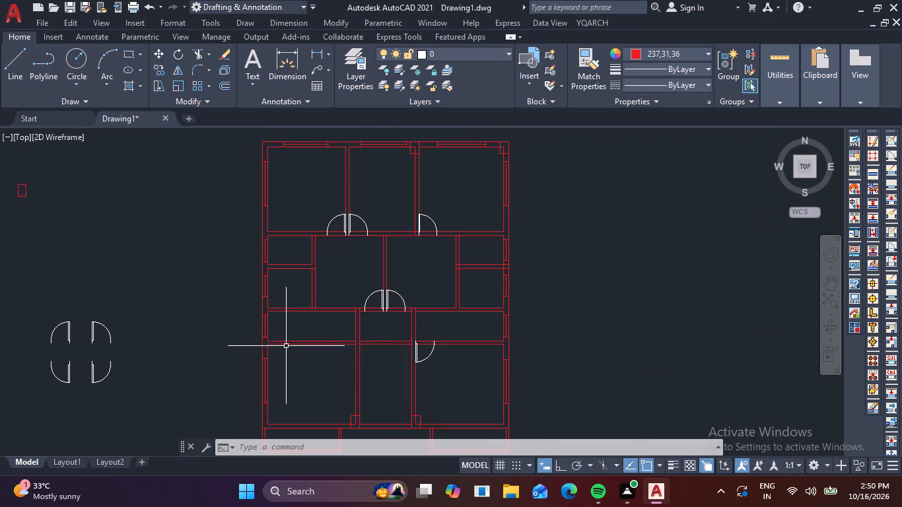
{"action": "middle_click_drag", "start_coordinate": [287, 346], "coordinate": [391, 328]}
{"action": "left_click", "coordinate": [178, 360]}
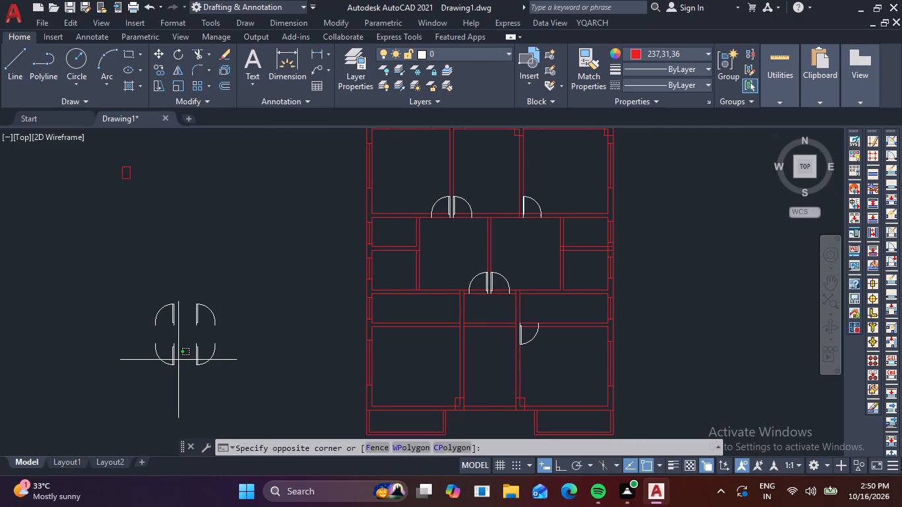
{"action": "left_click", "coordinate": [149, 355]}
{"action": "key", "text": "c"}
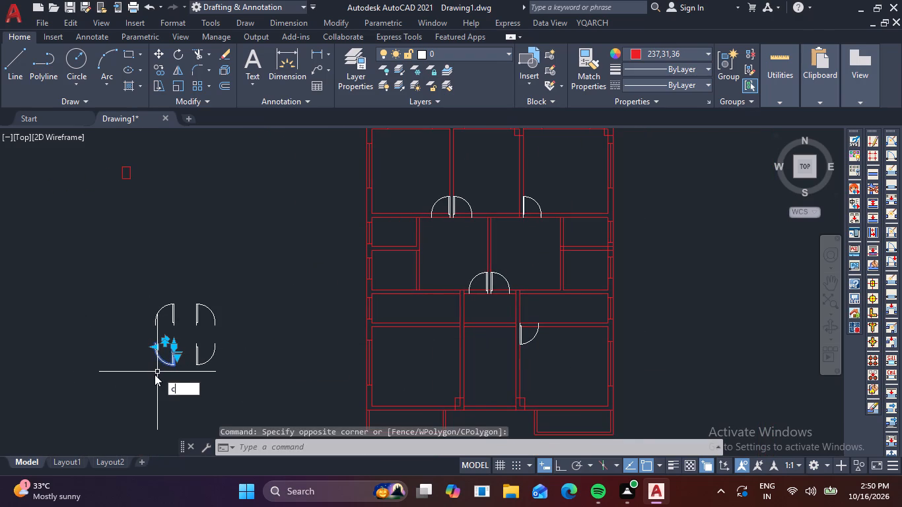
{"action": "key", "text": "o"}
{"action": "key", "text": "space"}
{"action": "scroll", "coordinate": [172, 351], "scroll_direction": "up", "scroll_amount": 3}
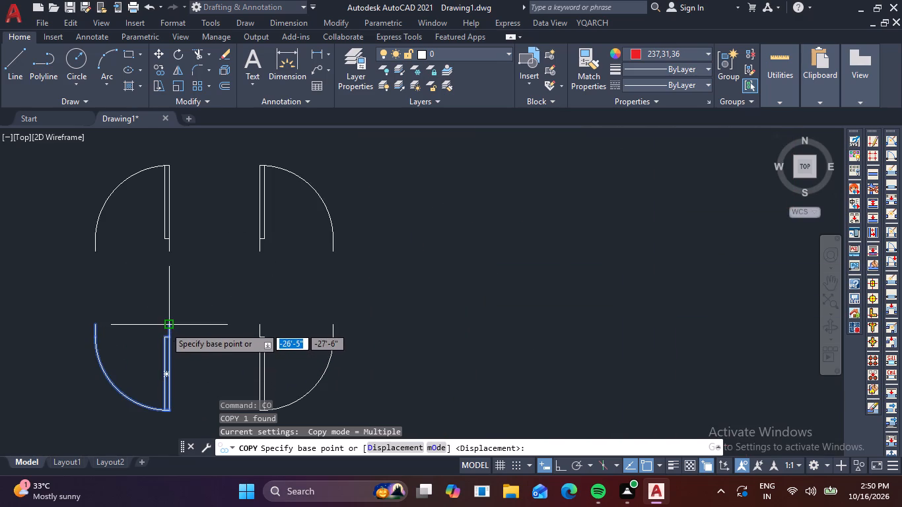
{"action": "left_click", "coordinate": [167, 326]}
{"action": "scroll", "coordinate": [363, 310], "scroll_direction": "down", "scroll_amount": 4}
{"action": "middle_click", "coordinate": [207, 350]}
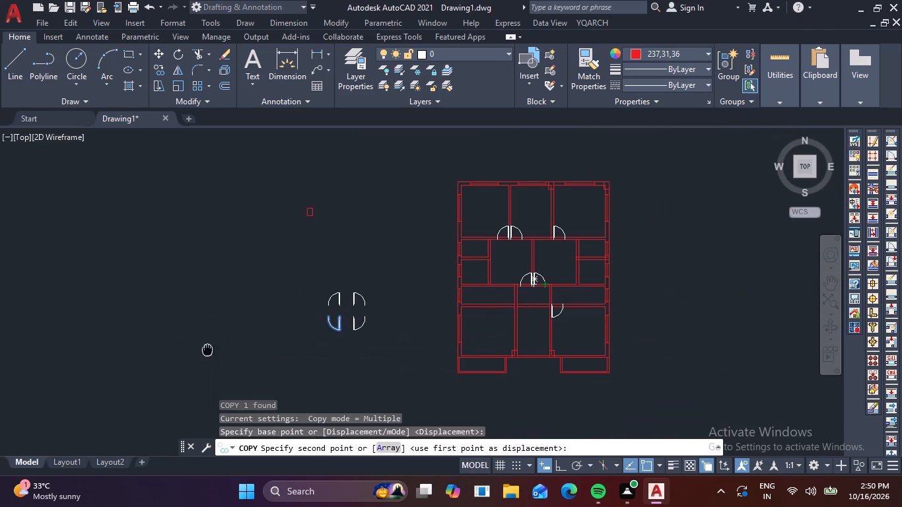
{"action": "scroll", "coordinate": [514, 306], "scroll_direction": "up", "scroll_amount": 4}
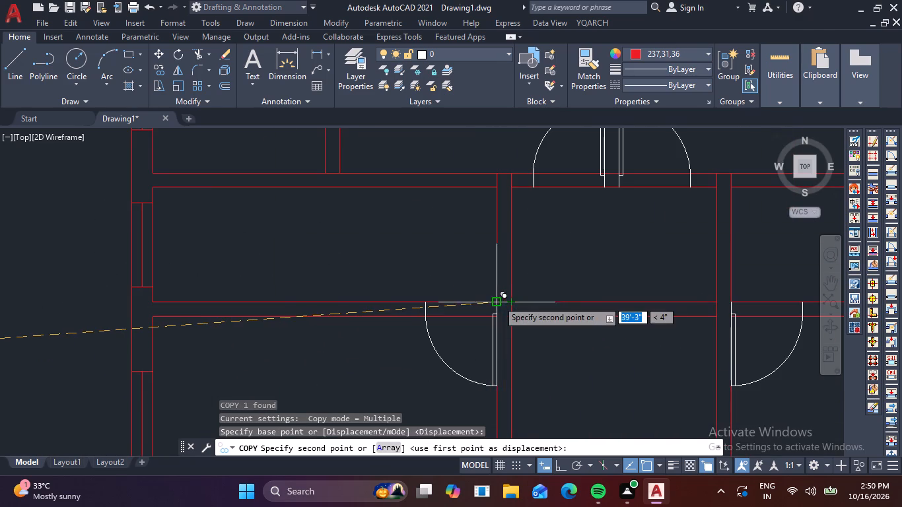
{"action": "left_click", "coordinate": [497, 300]}
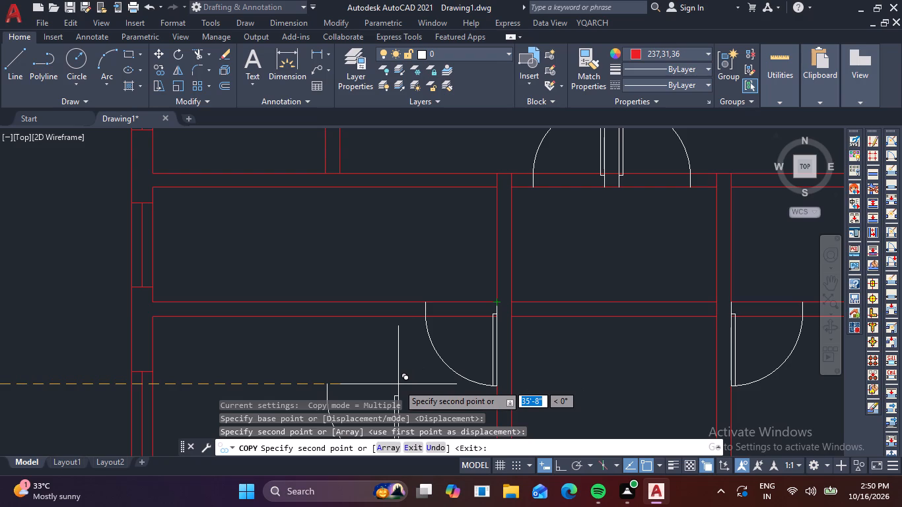
{"action": "key", "text": "Escape"}
Draw short vertical lines across the bottom wall of the two central rooms, one near each room's outer side wall.
{"action": "key", "text": "l"}
{"action": "key", "text": "space"}
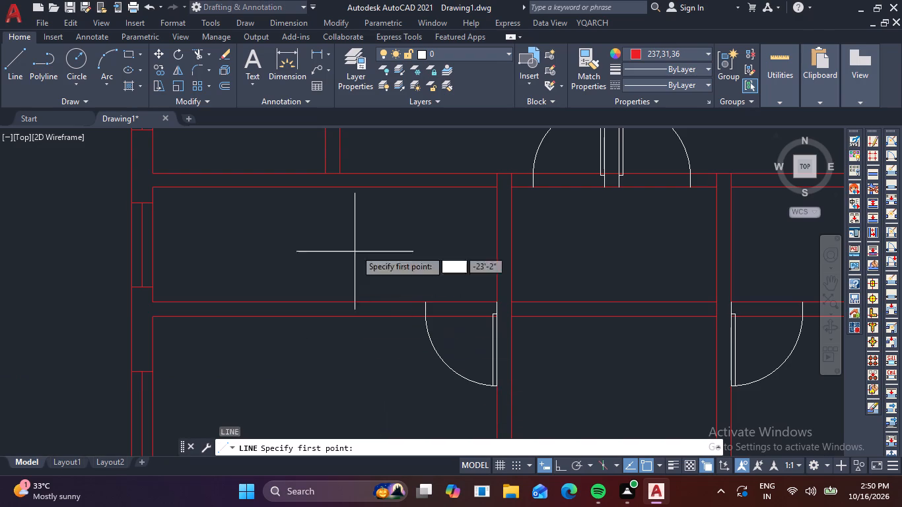
{"action": "left_click", "coordinate": [394, 174]}
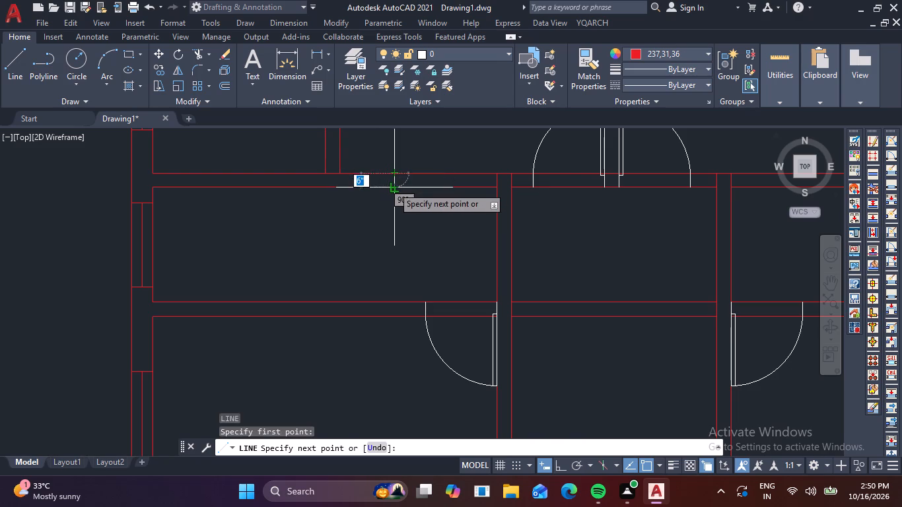
{"action": "left_click", "coordinate": [393, 187]}
{"action": "key", "text": "space"}
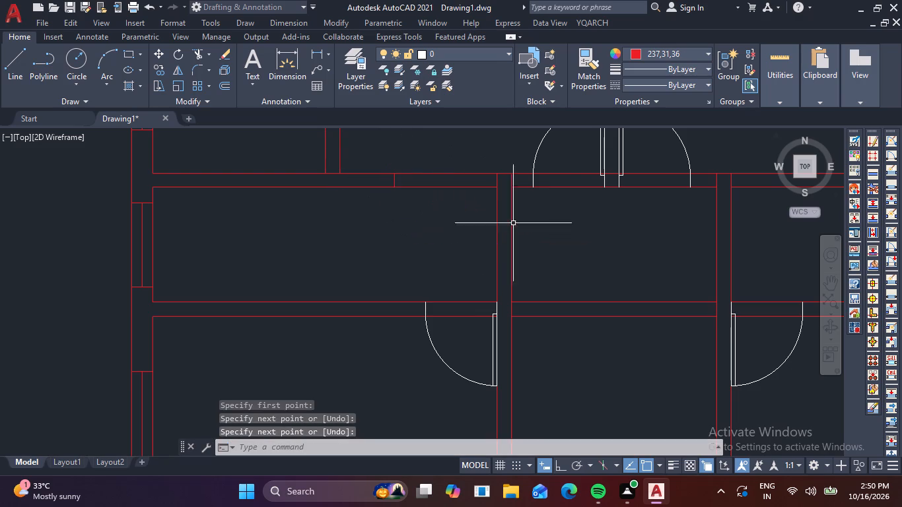
{"action": "middle_click_drag", "start_coordinate": [538, 233], "coordinate": [213, 261]}
{"action": "key", "text": "space"}
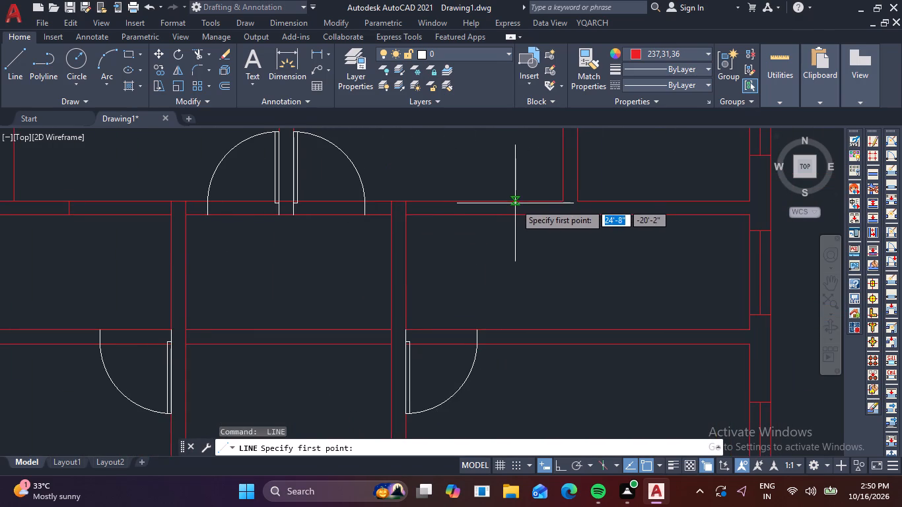
{"action": "left_click", "coordinate": [516, 203]}
{"action": "left_click", "coordinate": [514, 212]}
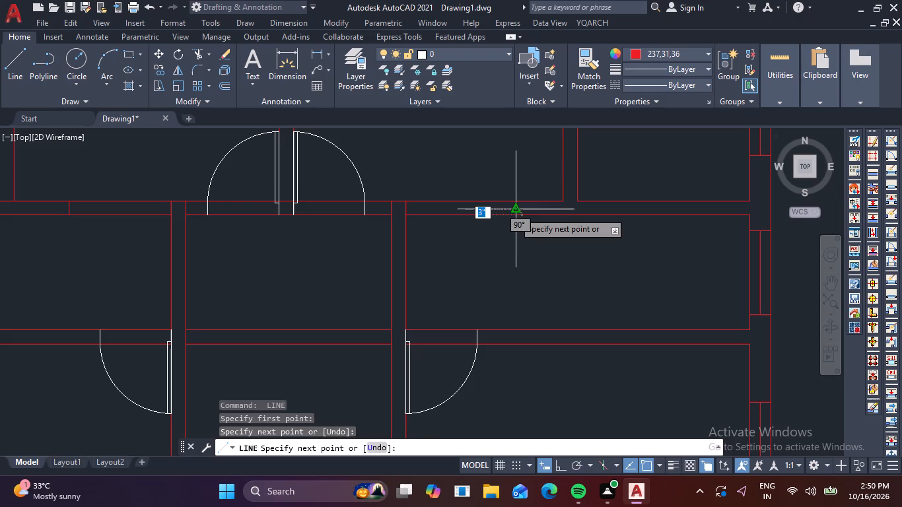
{"action": "key", "text": "space"}
Scale the lower-right source door down to a smaller size from its top hinge-side corner.
{"action": "scroll", "coordinate": [510, 239], "scroll_direction": "down", "scroll_amount": 2}
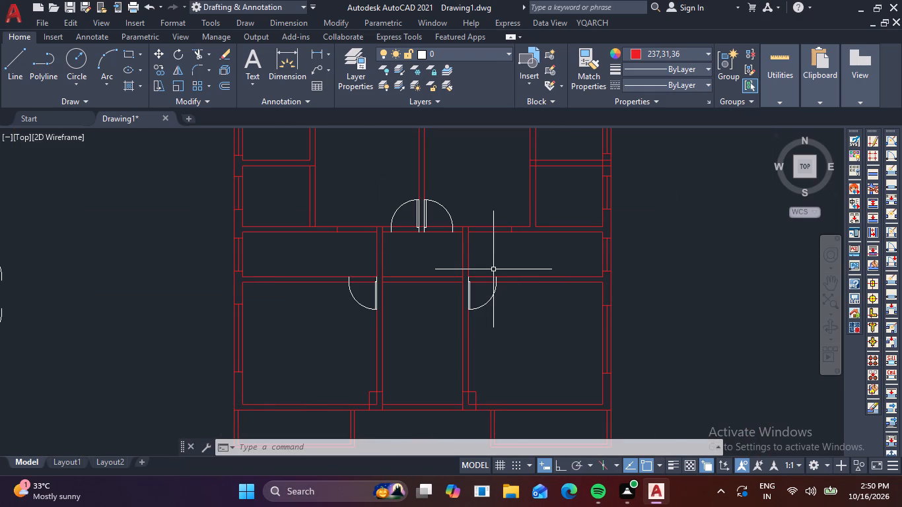
{"action": "scroll", "coordinate": [382, 309], "scroll_direction": "down", "scroll_amount": 2}
{"action": "scroll", "coordinate": [196, 304], "scroll_direction": "up", "scroll_amount": 2}
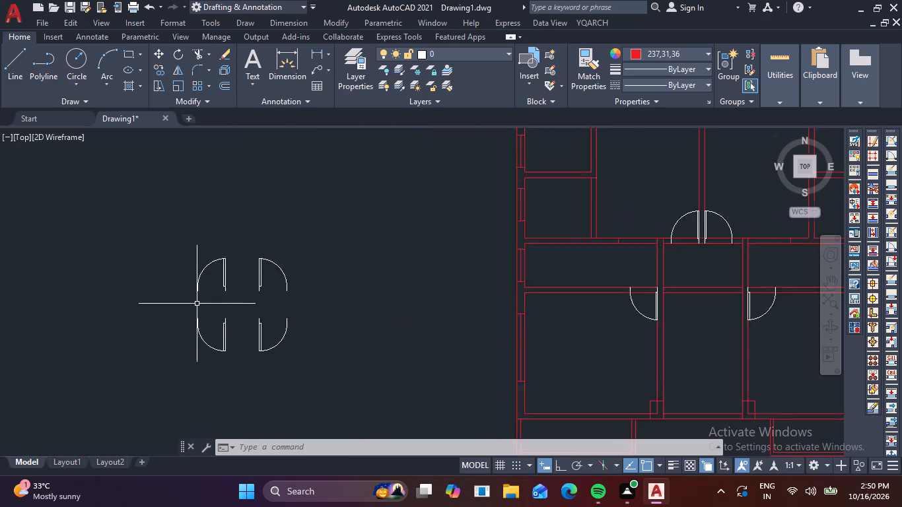
{"action": "scroll", "coordinate": [197, 304], "scroll_direction": "up", "scroll_amount": 1}
{"action": "left_click", "coordinate": [341, 374]}
{"action": "left_click", "coordinate": [304, 366]}
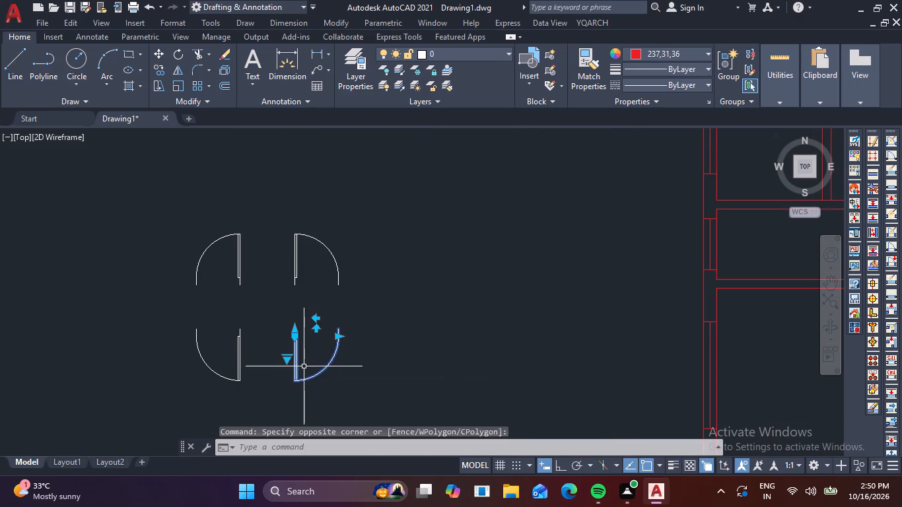
{"action": "key", "text": "s"}
{"action": "key", "text": "c"}
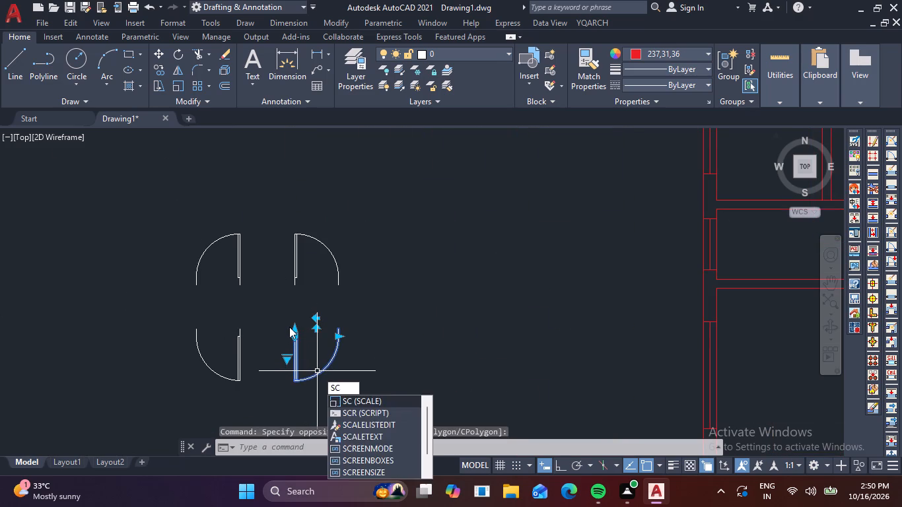
{"action": "key", "text": "space"}
{"action": "left_click", "coordinate": [296, 325]}
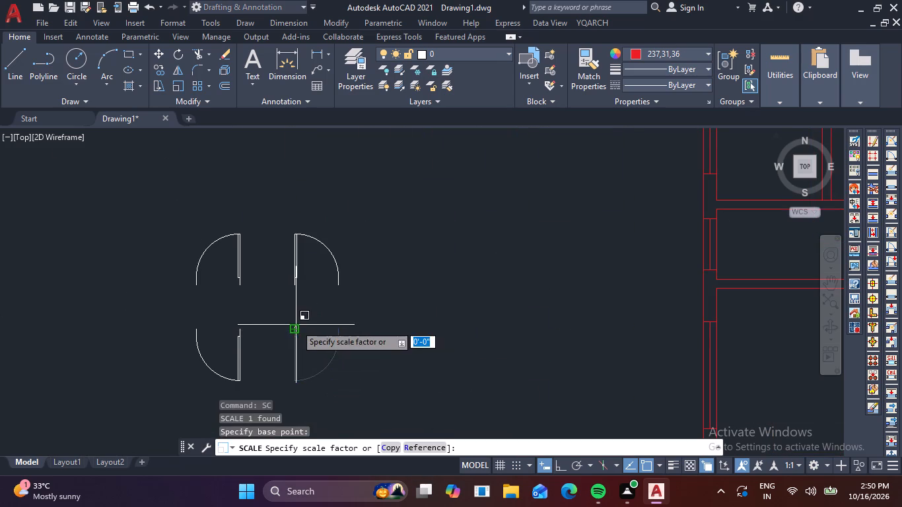
{"action": "left_click", "coordinate": [312, 325]}
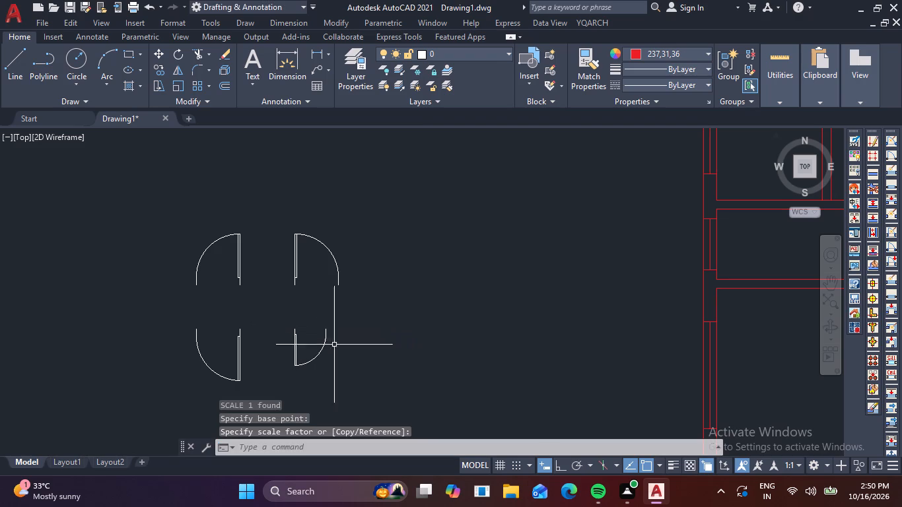
Move the scaled-down lower-right source door away from the other source doors to open space closer to the floor plan's left side.
{"action": "left_click", "coordinate": [305, 339]}
{"action": "left_click", "coordinate": [345, 349]}
{"action": "left_click_drag", "start_coordinate": [339, 361], "coordinate": [319, 349]}
{"action": "left_click", "coordinate": [293, 339]}
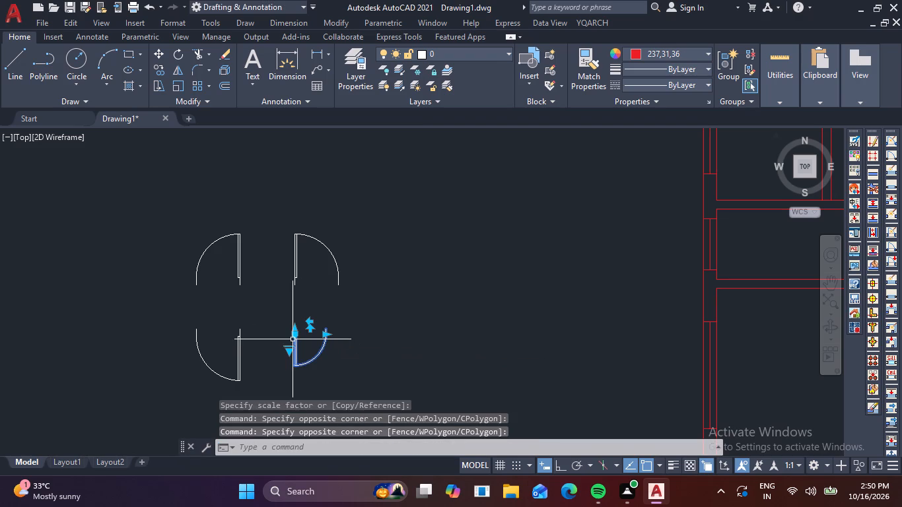
{"action": "key", "text": "m"}
{"action": "key", "text": "space"}
{"action": "left_click", "coordinate": [285, 347]}
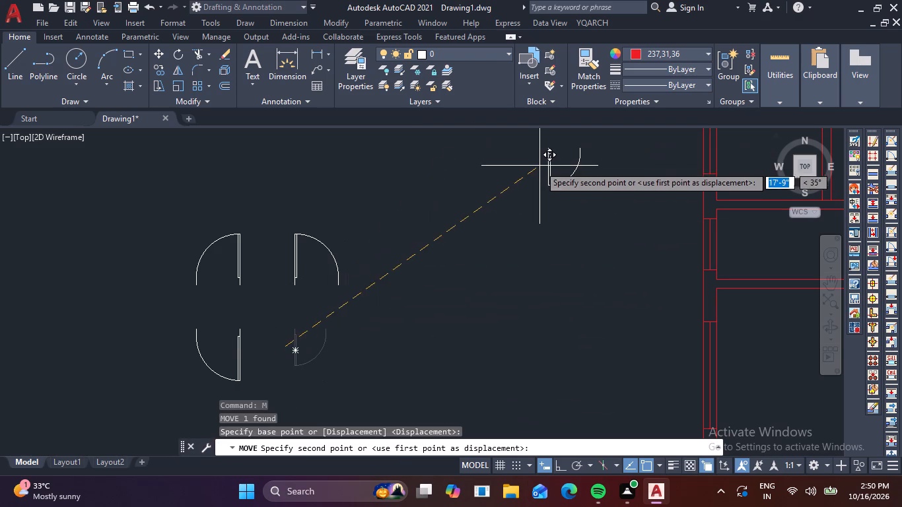
{"action": "middle_click_drag", "start_coordinate": [523, 187], "coordinate": [423, 362]}
{"action": "left_click", "coordinate": [443, 290]}
Mirror the small door across a vertical line on its hinge side, keeping the original.
{"action": "left_click_drag", "start_coordinate": [493, 317], "coordinate": [466, 309]}
{"action": "left_click", "coordinate": [410, 294]}
{"action": "key", "text": "m"}
{"action": "type", "text": "i"}
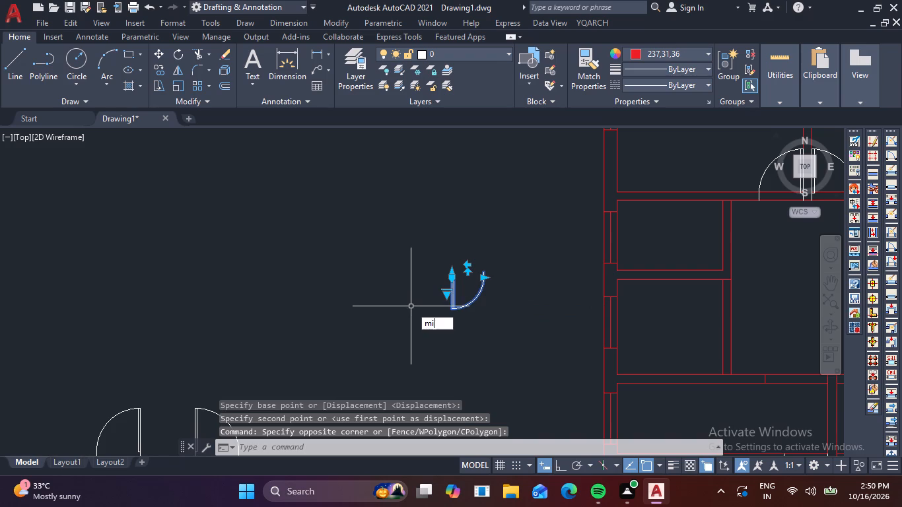
{"action": "key", "text": "space"}
{"action": "left_click", "coordinate": [428, 252]}
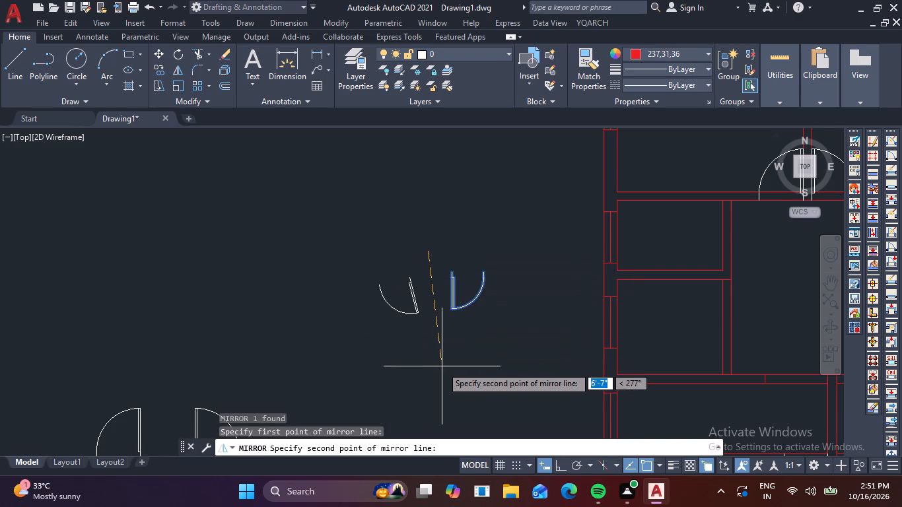
{"action": "key", "text": "F8"}
{"action": "left_click", "coordinate": [442, 366]}
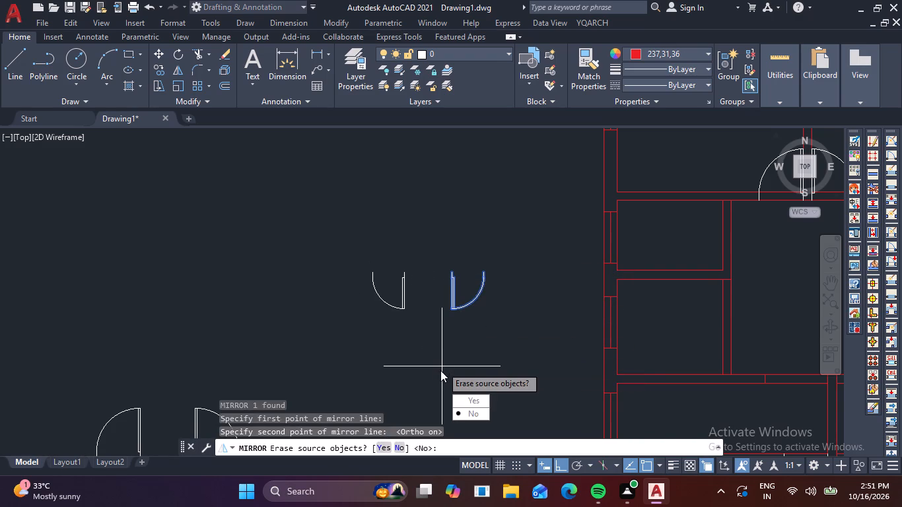
{"action": "key", "text": "space"}
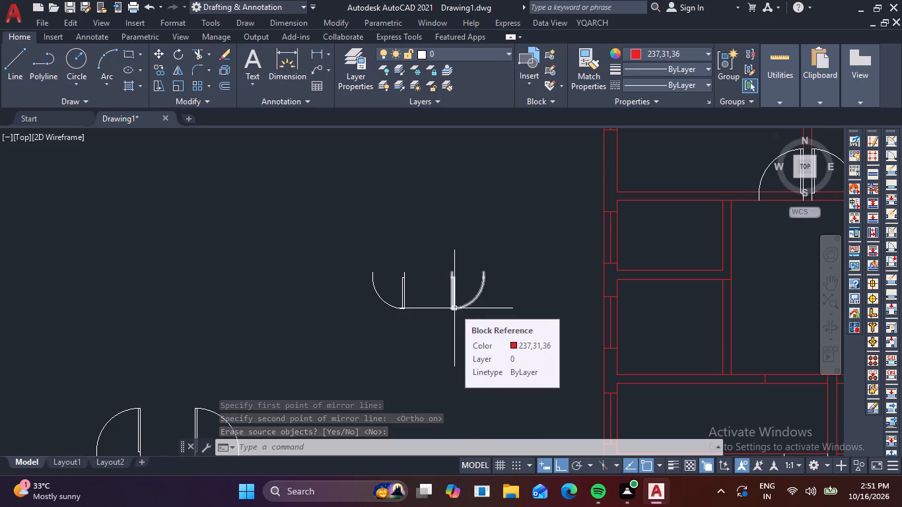
Copy the pair of small doors straight up by about 6'-4".
{"action": "left_click_drag", "start_coordinate": [506, 340], "coordinate": [501, 339]}
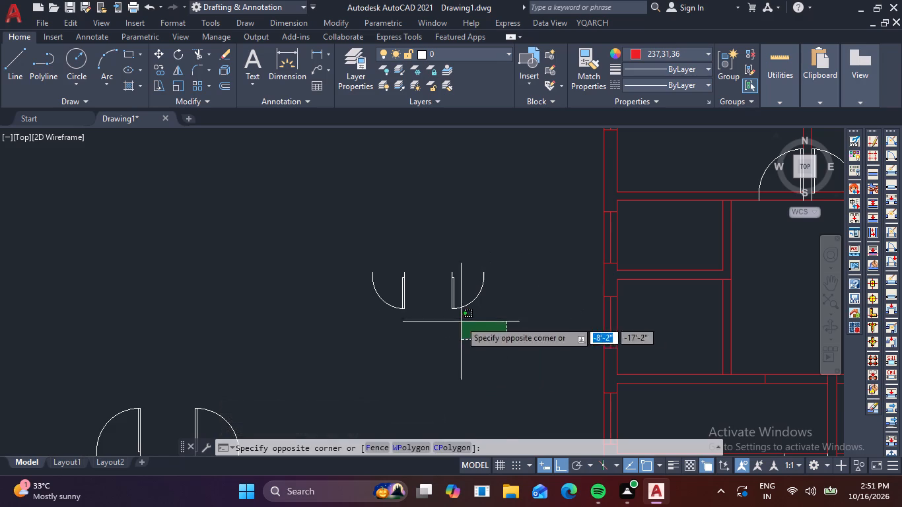
{"action": "left_click", "coordinate": [392, 288]}
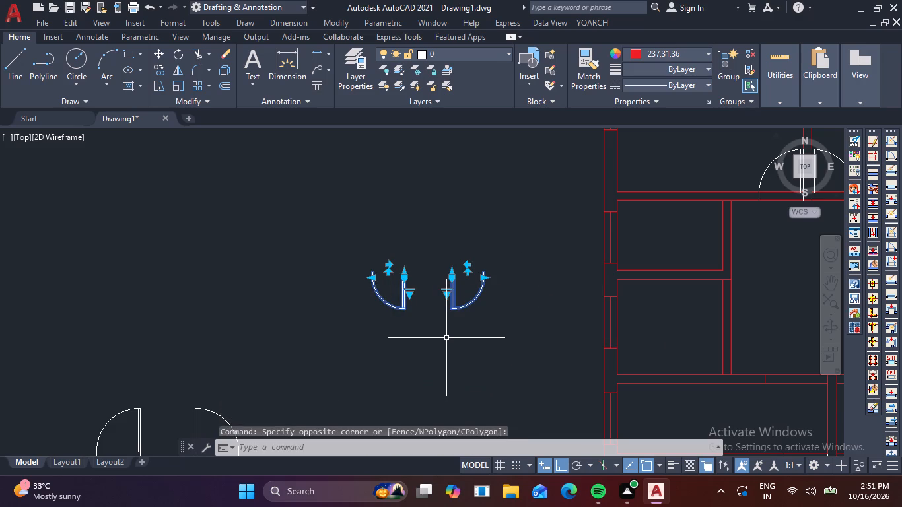
{"action": "key", "text": "c"}
{"action": "type", "text": "o"}
{"action": "key", "text": "space"}
{"action": "left_click_drag", "start_coordinate": [439, 337], "coordinate": [440, 328]}
{"action": "left_click", "coordinate": [442, 225]}
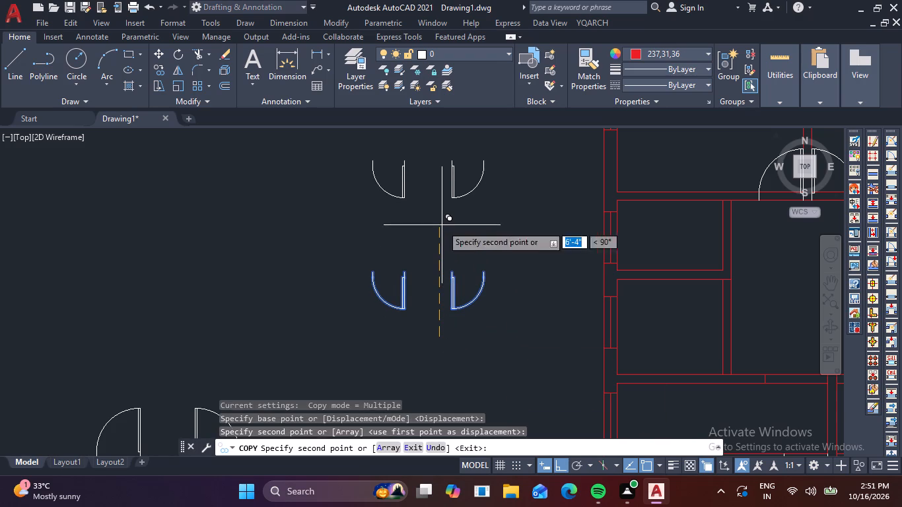
{"action": "key", "text": "Escape"}
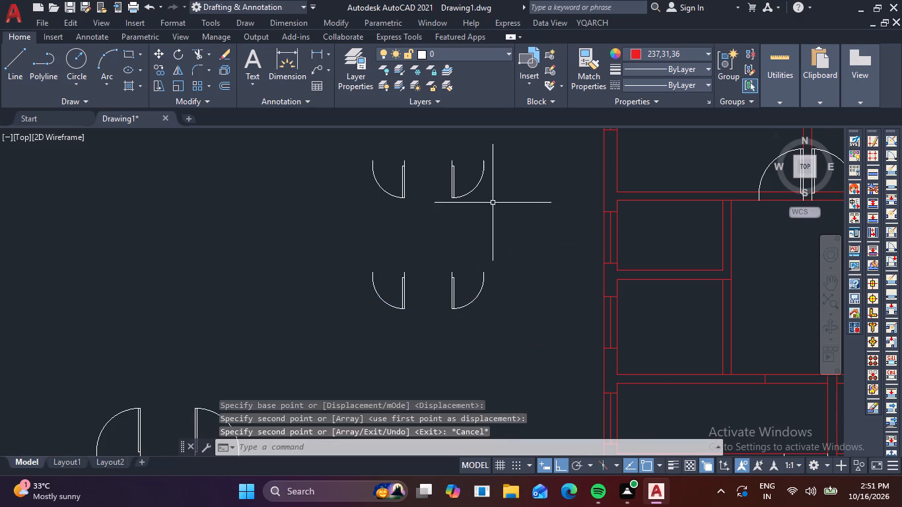
Rotate the upper-right small door 90° about its hinge-side corner.
{"action": "left_click_drag", "start_coordinate": [488, 202], "coordinate": [468, 195]}
{"action": "left_click", "coordinate": [422, 174]}
{"action": "key", "text": "r"}
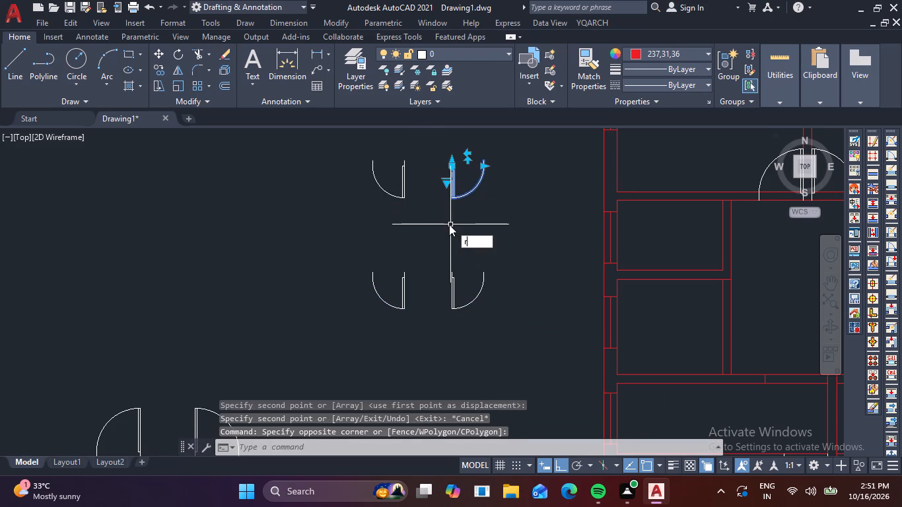
{"action": "type", "text": "o"}
{"action": "key", "text": "space"}
{"action": "left_click", "coordinate": [454, 168]}
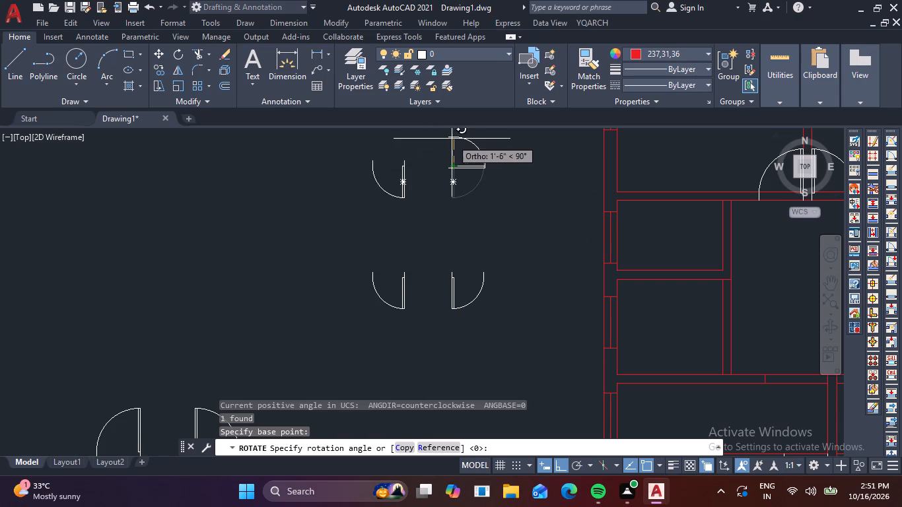
{"action": "middle_click_drag", "start_coordinate": [453, 133], "coordinate": [454, 236]}
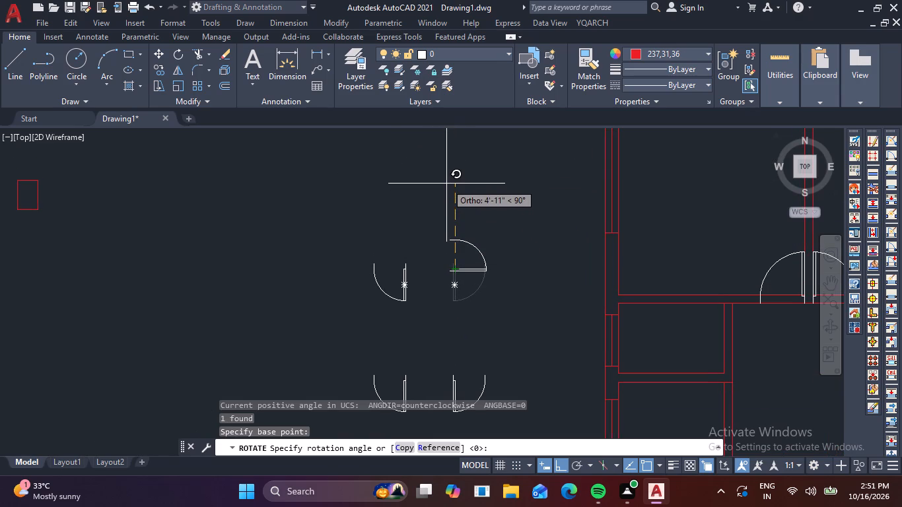
{"action": "left_click", "coordinate": [446, 184]}
Delete the upper-left small door copy.
{"action": "left_click", "coordinate": [417, 313]}
{"action": "left_click", "coordinate": [393, 297]}
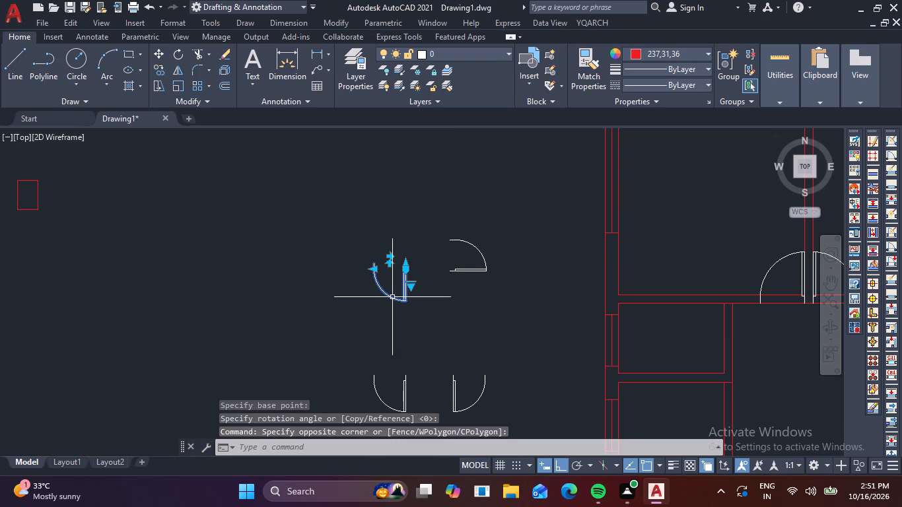
{"action": "key", "text": "Delete"}
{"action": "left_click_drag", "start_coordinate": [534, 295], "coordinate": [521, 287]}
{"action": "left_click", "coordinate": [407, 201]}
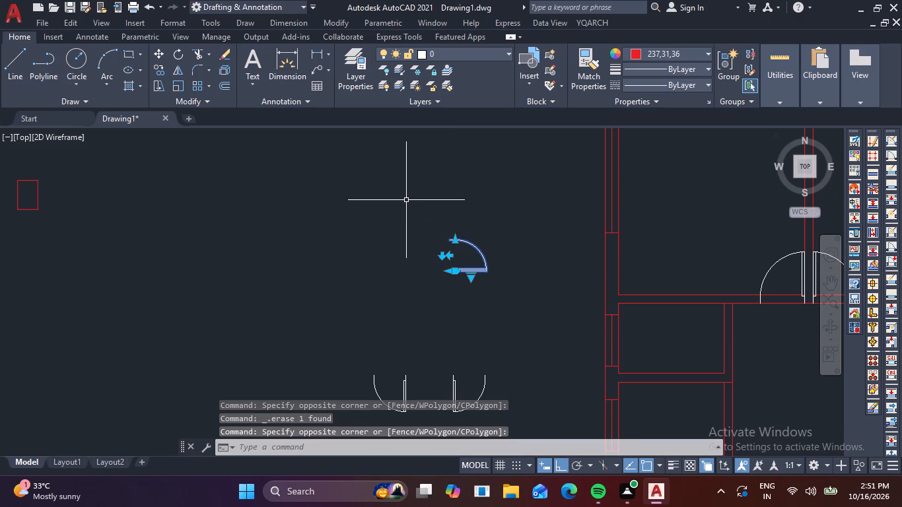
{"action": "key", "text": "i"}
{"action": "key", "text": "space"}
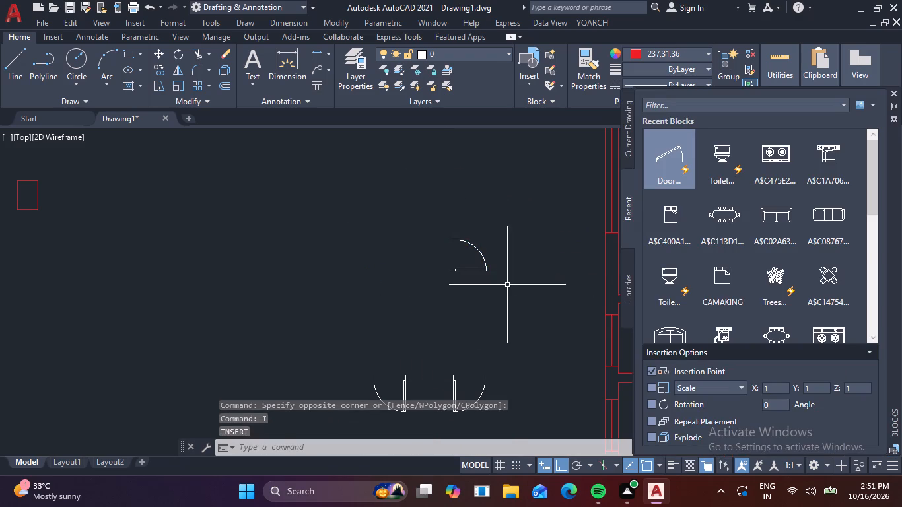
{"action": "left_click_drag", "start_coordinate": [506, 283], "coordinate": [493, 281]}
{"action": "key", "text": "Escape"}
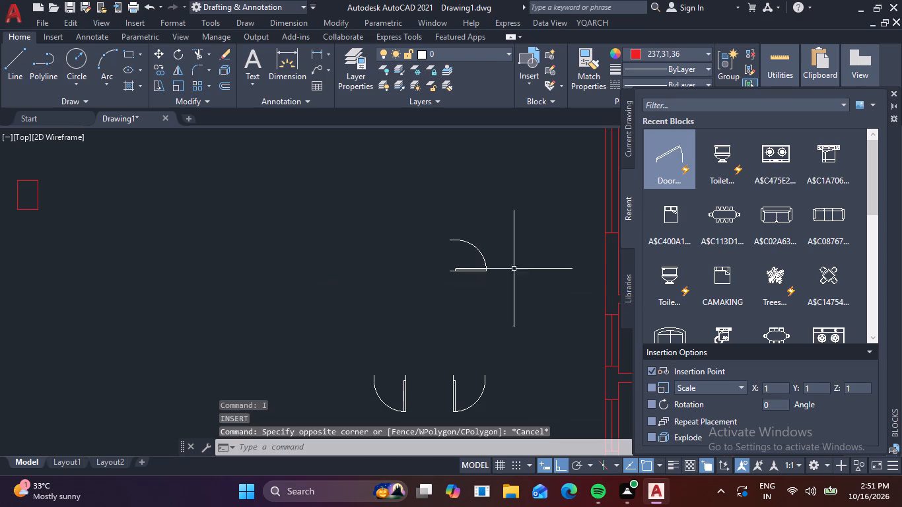
Mirror the rotated small door across a horizontal line just below it, keeping the original.
{"action": "left_click_drag", "start_coordinate": [521, 264], "coordinate": [507, 263]}
{"action": "left_click", "coordinate": [431, 241]}
{"action": "type", "text": "mi"}
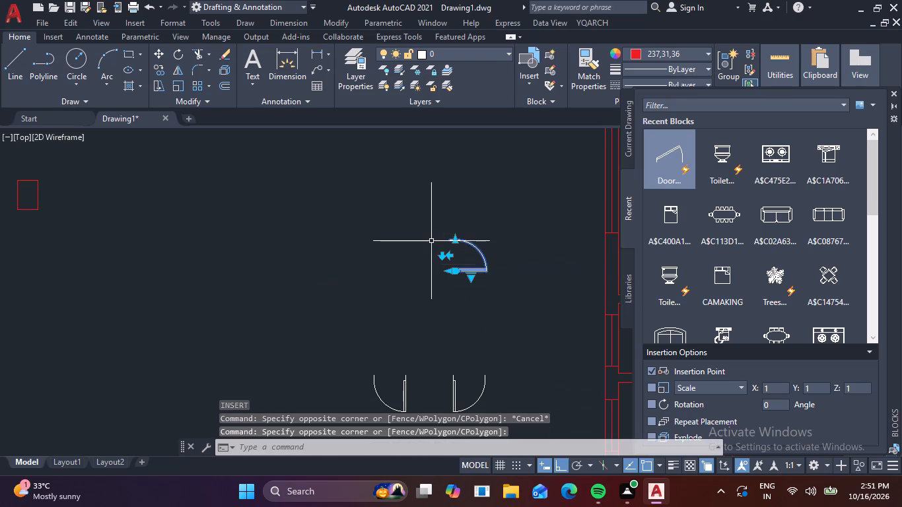
{"action": "key", "text": "space"}
{"action": "left_click", "coordinate": [501, 279]}
{"action": "left_click", "coordinate": [282, 294]}
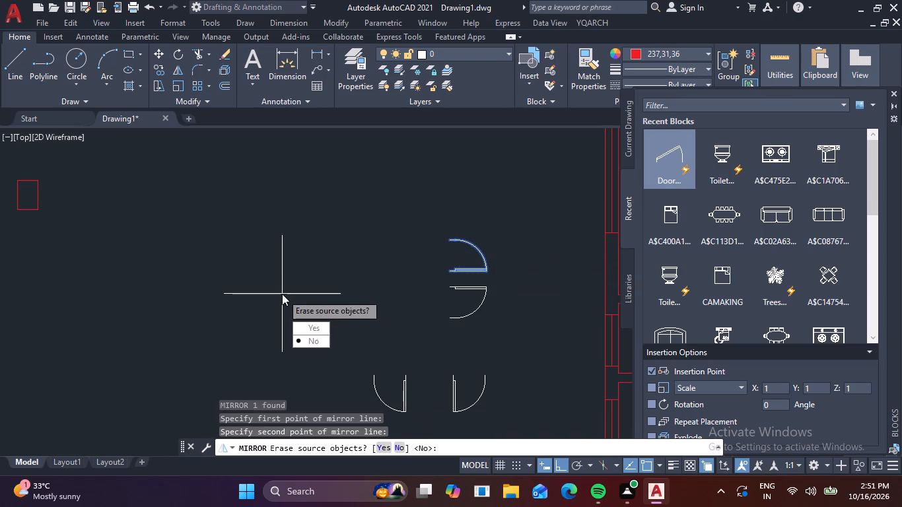
{"action": "key", "text": "space"}
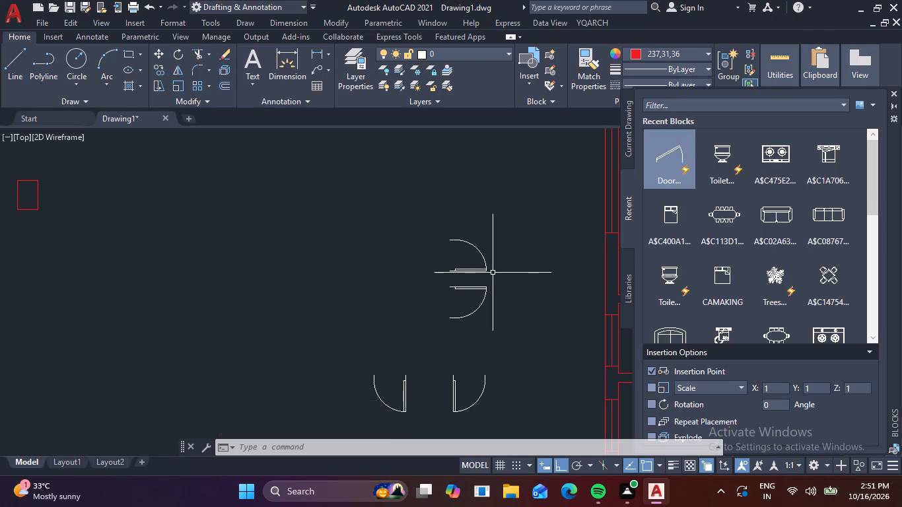
Delete the upper of the two horizontal-leaf small doors.
{"action": "left_click_drag", "start_coordinate": [489, 275], "coordinate": [470, 269]}
{"action": "left_click", "coordinate": [434, 244]}
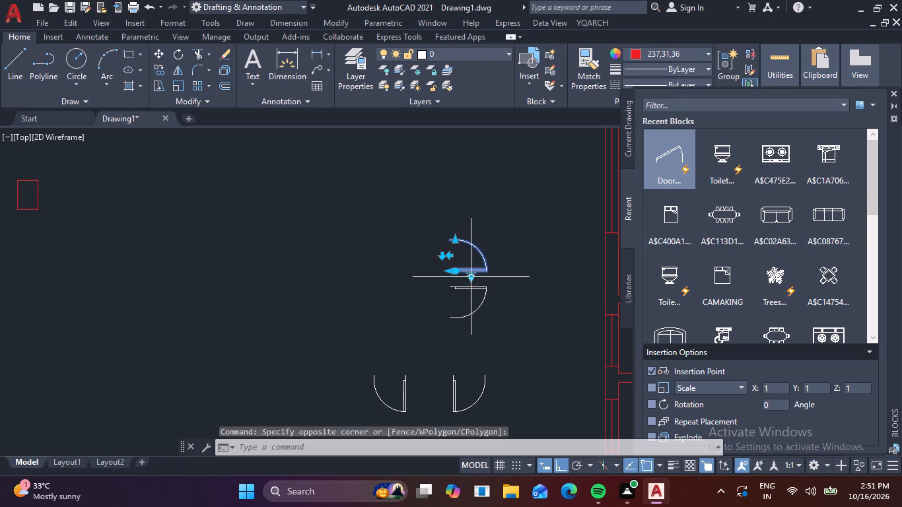
{"action": "key", "text": "Pause"}
{"action": "key", "text": "Delete"}
Mirror the remaining horizontal-leaf small door to its left across a vertical line, keeping the original, and close the block palette.
{"action": "left_click", "coordinate": [502, 307]}
{"action": "left_click", "coordinate": [448, 264]}
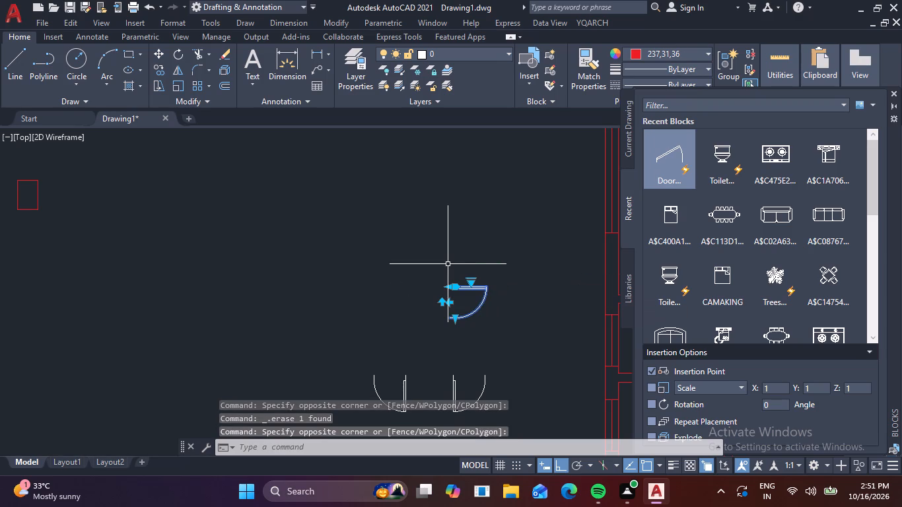
{"action": "key", "text": "m"}
{"action": "key", "text": "i"}
{"action": "key", "text": "space"}
{"action": "left_click", "coordinate": [409, 252]}
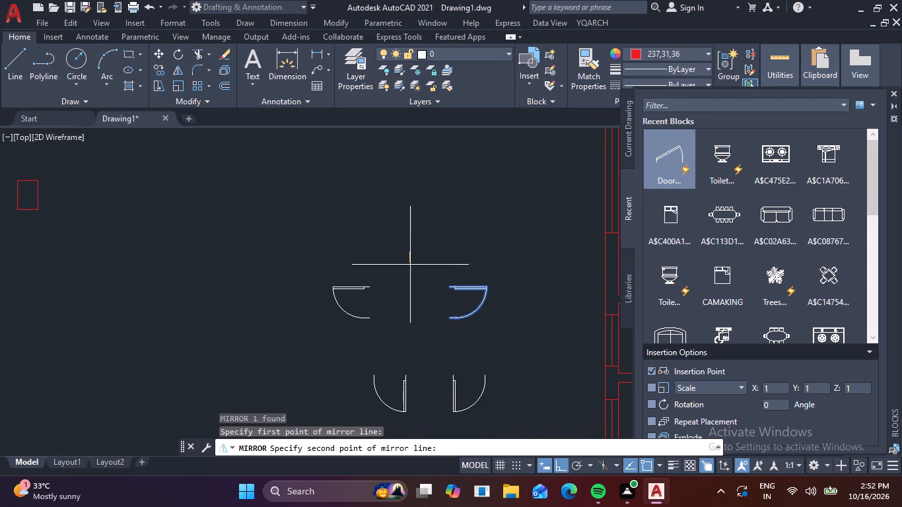
{"action": "left_click", "coordinate": [430, 354]}
{"action": "key", "text": "space"}
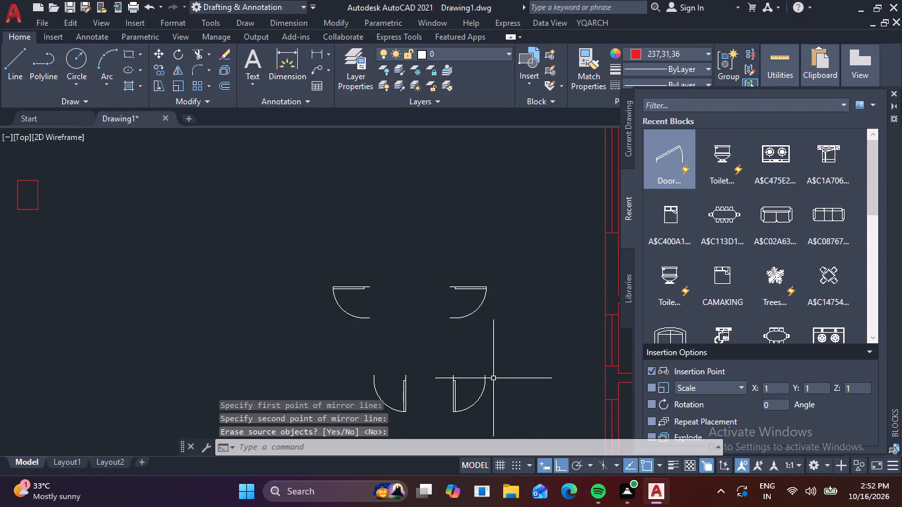
{"action": "middle_click_drag", "start_coordinate": [493, 378], "coordinate": [446, 316]}
{"action": "left_click", "coordinate": [893, 90]}
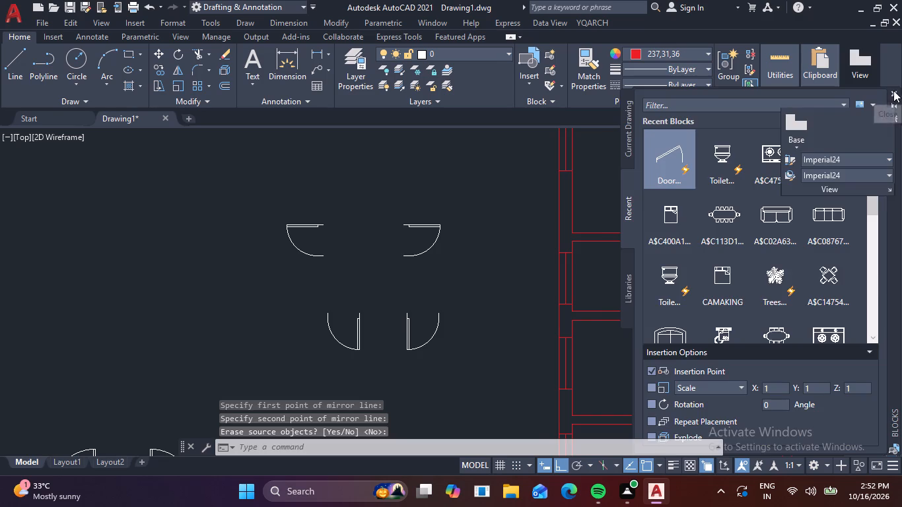
Copy the lower-right small door by its top hinge-side corner into the top wall of the plan's upper-right small room, against its left wall.
{"action": "left_click_drag", "start_coordinate": [450, 343], "coordinate": [434, 336]}
{"action": "left_click", "coordinate": [402, 323]}
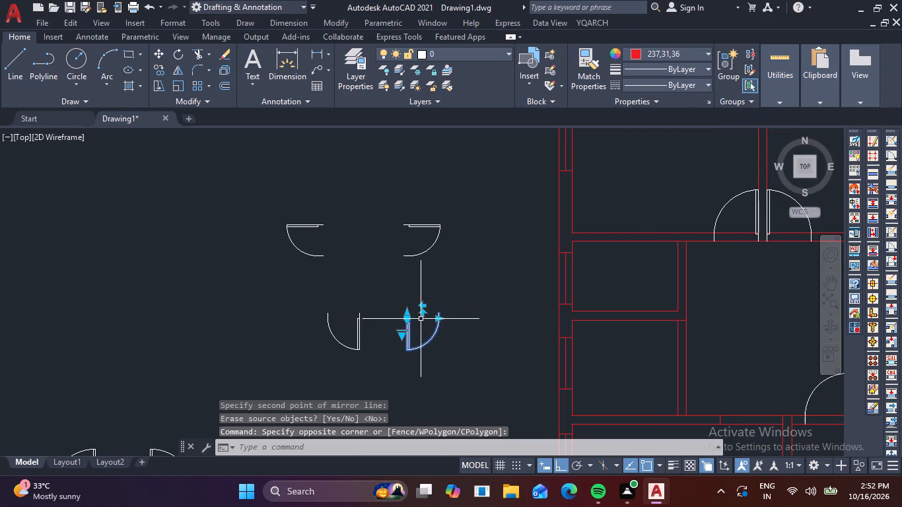
{"action": "key", "text": "c"}
{"action": "type", "text": "o"}
{"action": "key", "text": "space"}
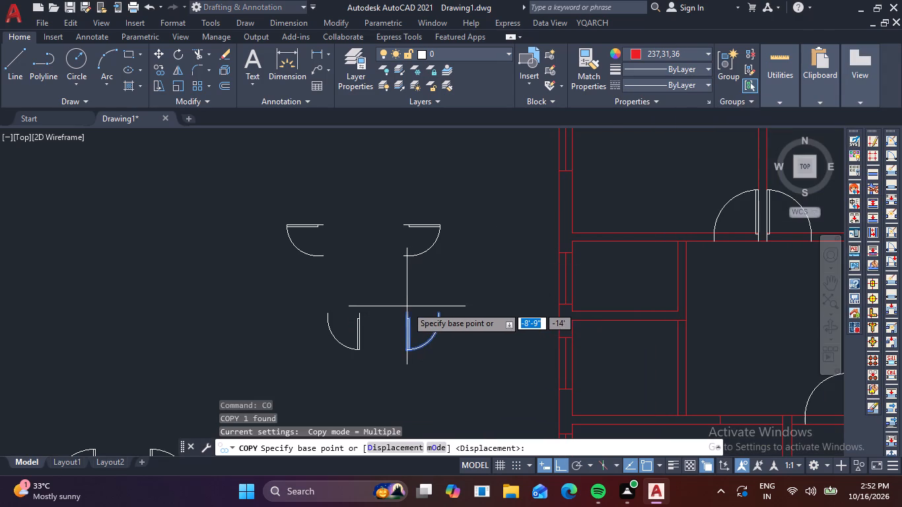
{"action": "left_click", "coordinate": [405, 311]}
{"action": "scroll", "coordinate": [556, 261], "scroll_direction": "down", "scroll_amount": 2}
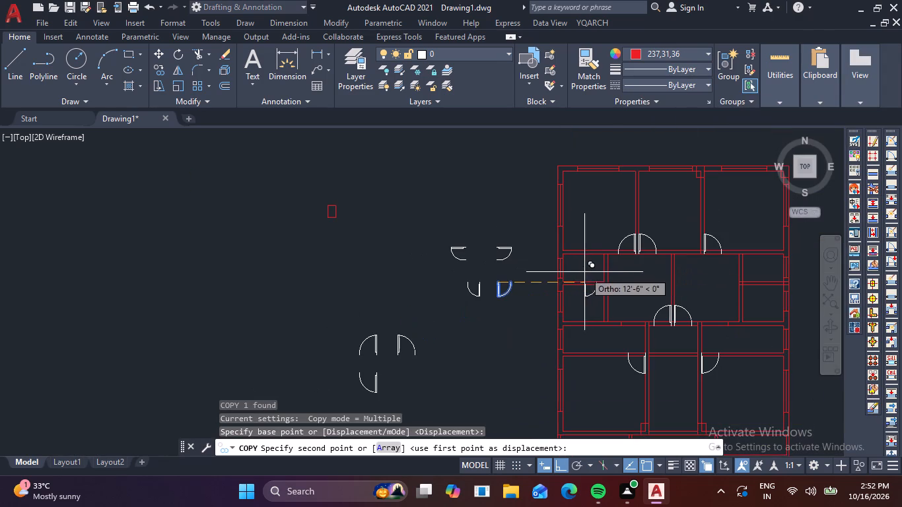
{"action": "key", "text": "F8"}
{"action": "middle_click_drag", "start_coordinate": [563, 294], "coordinate": [429, 329]}
{"action": "scroll", "coordinate": [604, 283], "scroll_direction": "up", "scroll_amount": 2}
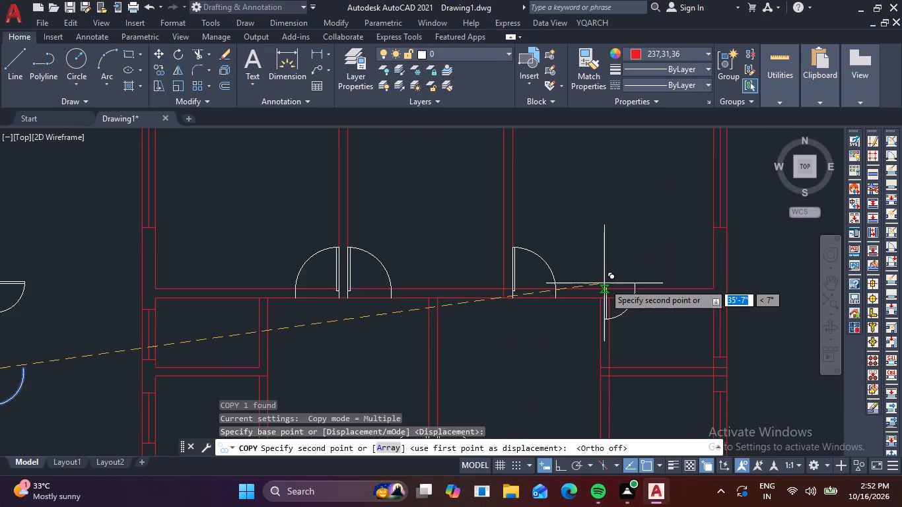
{"action": "scroll", "coordinate": [604, 283], "scroll_direction": "up", "scroll_amount": 4}
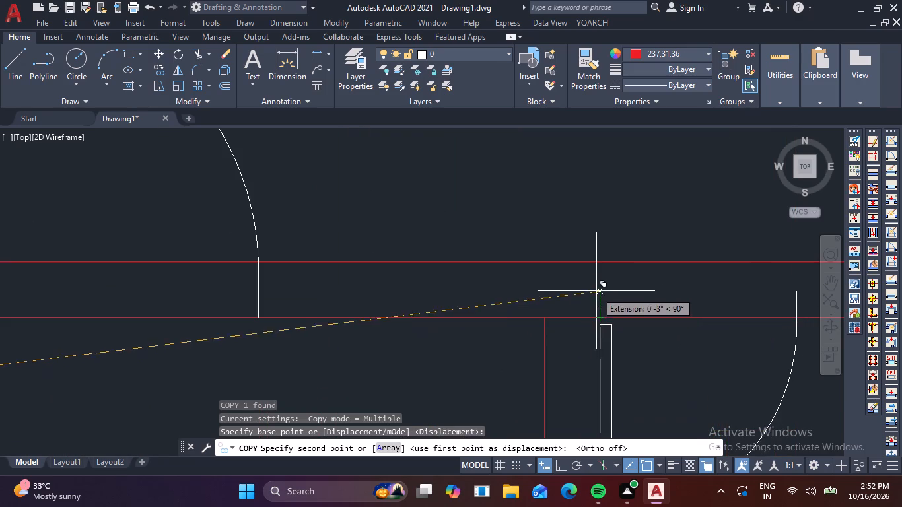
{"action": "left_click", "coordinate": [601, 265]}
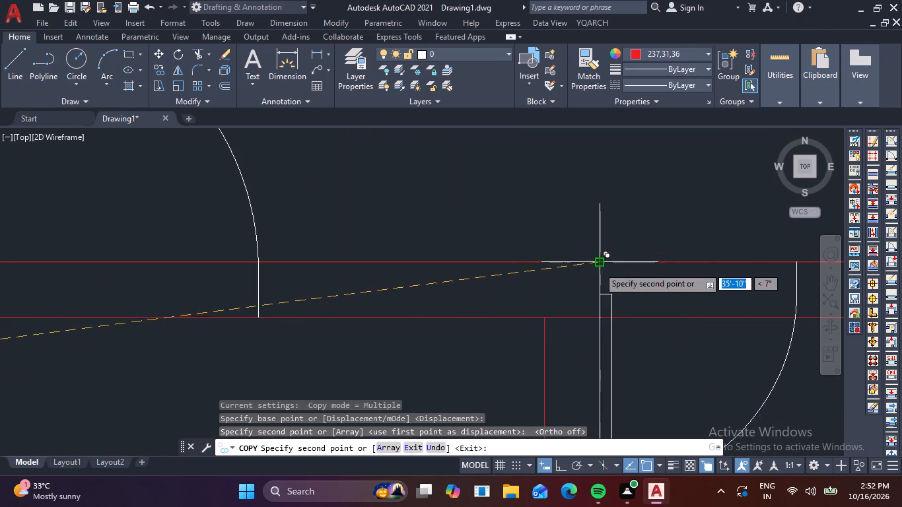
{"action": "scroll", "coordinate": [551, 313], "scroll_direction": "down", "scroll_amount": 2}
{"action": "key", "text": "Escape"}
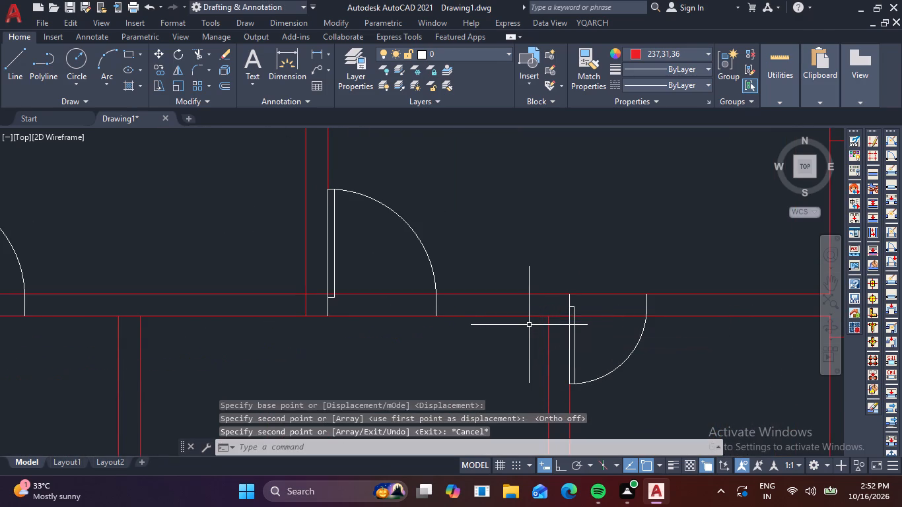
Copy the lower-left small door by its top hinge-side corner into the top wall of the plan's upper-left small room, against its right wall.
{"action": "scroll", "coordinate": [528, 325], "scroll_direction": "down", "scroll_amount": 3}
{"action": "middle_click_drag", "start_coordinate": [236, 383], "coordinate": [339, 329]}
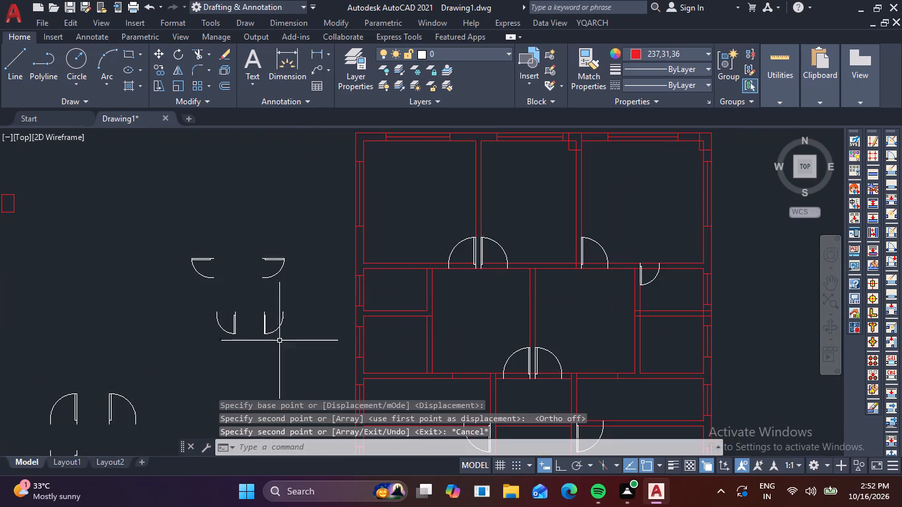
{"action": "scroll", "coordinate": [279, 339], "scroll_direction": "up", "scroll_amount": 3}
{"action": "left_click", "coordinate": [83, 333]}
{"action": "left_click", "coordinate": [22, 308]}
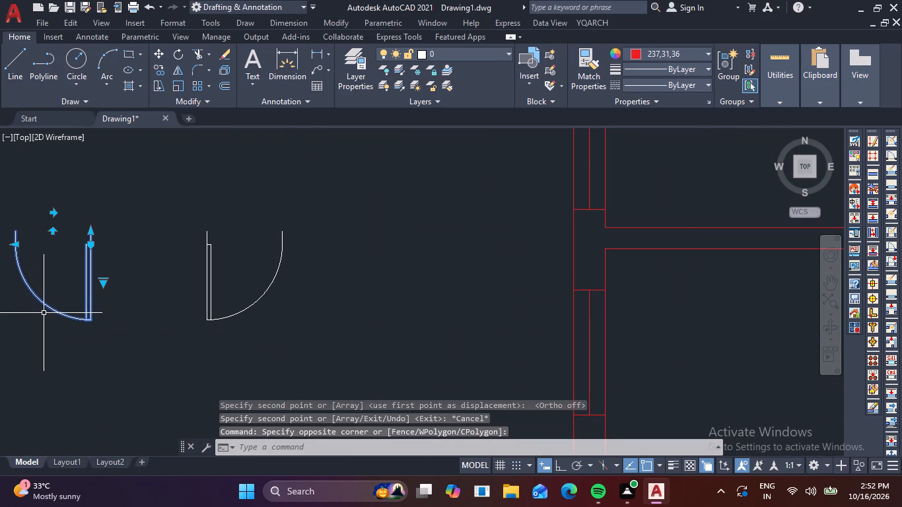
{"action": "key", "text": "c"}
{"action": "key", "text": "o"}
{"action": "key", "text": "space"}
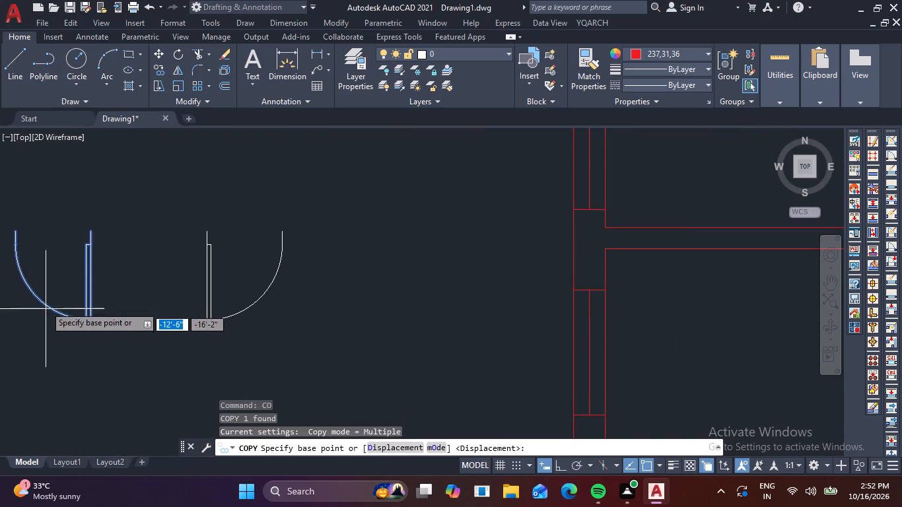
{"action": "left_click", "coordinate": [85, 233]}
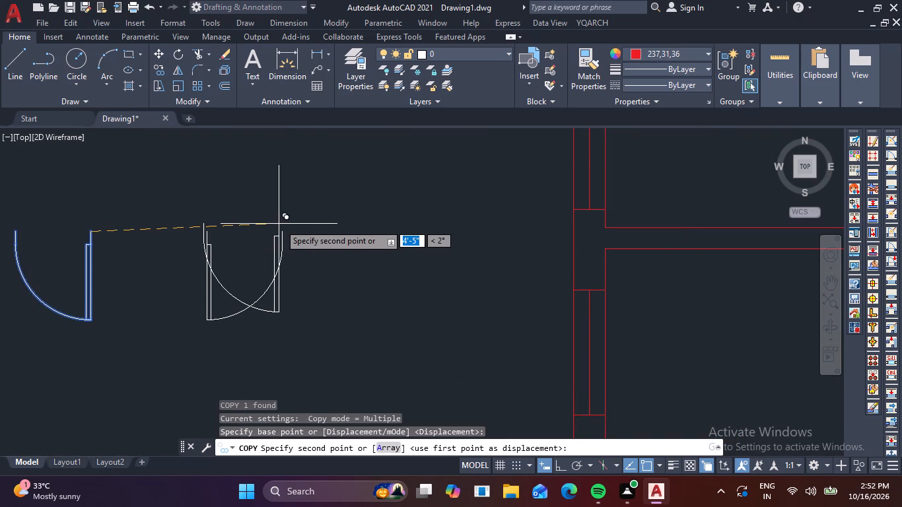
{"action": "scroll", "coordinate": [279, 224], "scroll_direction": "down", "scroll_amount": 4}
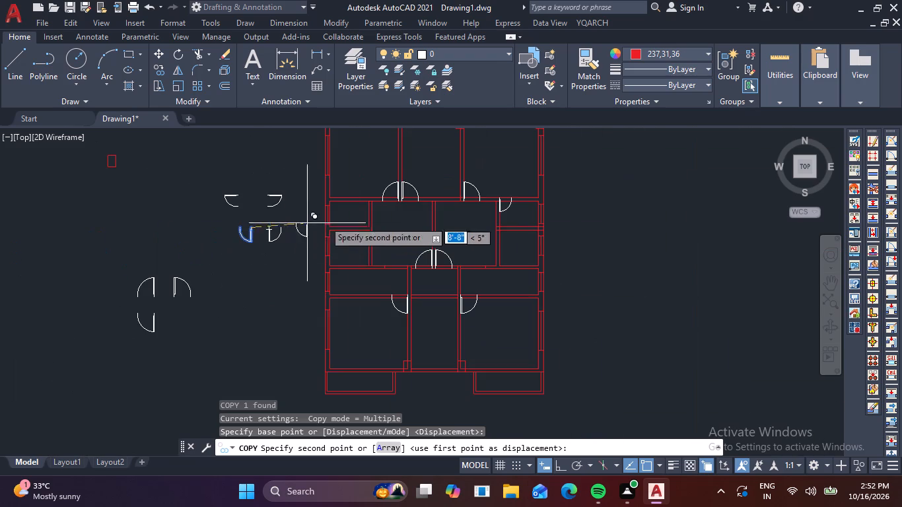
{"action": "scroll", "coordinate": [345, 207], "scroll_direction": "up", "scroll_amount": 5}
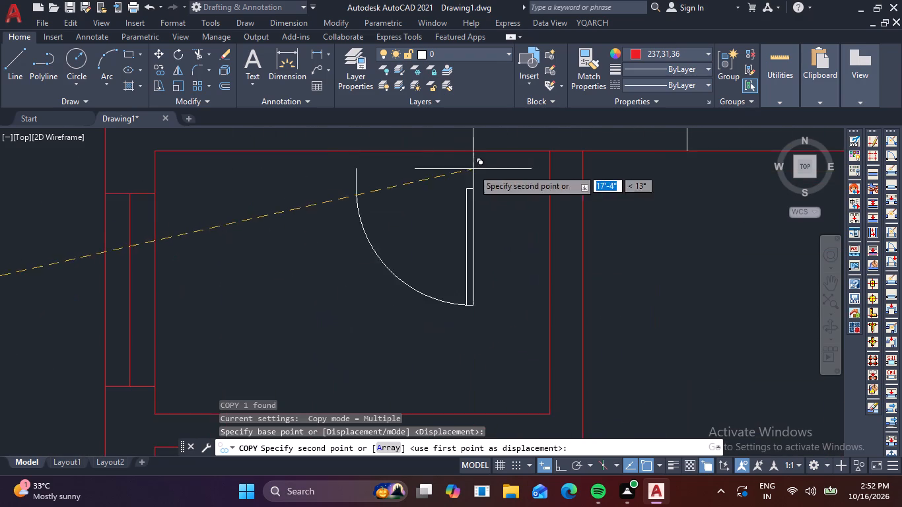
{"action": "middle_click_drag", "start_coordinate": [466, 180], "coordinate": [394, 283]}
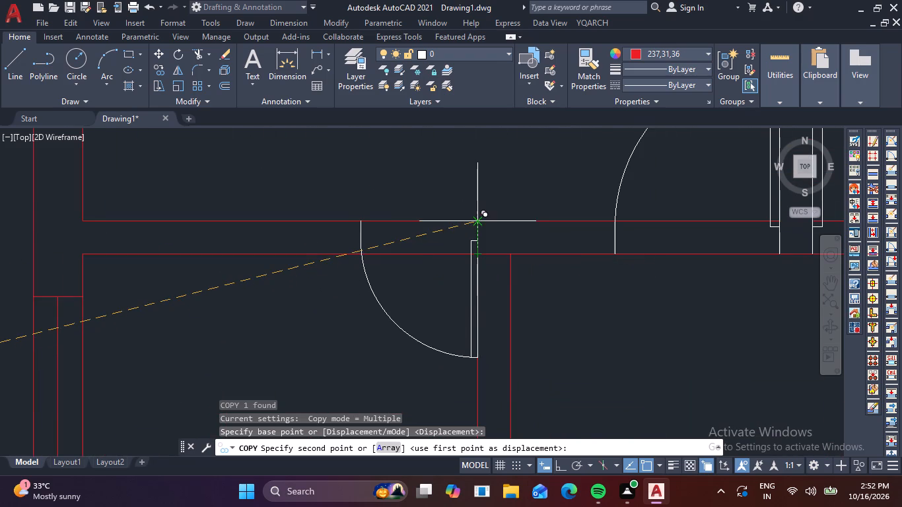
{"action": "left_click", "coordinate": [481, 220]}
{"action": "key", "text": "Escape"}
Copy the left horizontal-leaf small door by its top-right corner into the right wall of the lower-left small room, directly below the dividing wall.
{"action": "scroll", "coordinate": [493, 319], "scroll_direction": "down", "scroll_amount": 2}
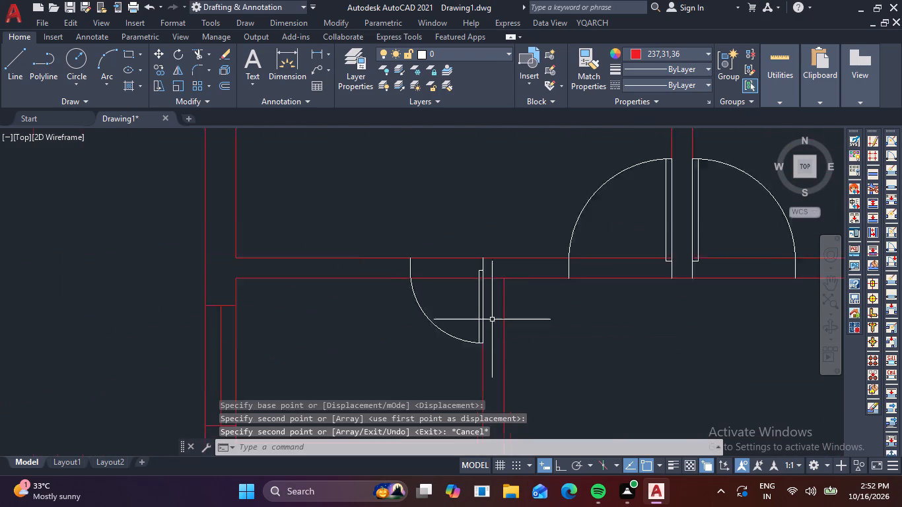
{"action": "scroll", "coordinate": [492, 320], "scroll_direction": "down", "scroll_amount": 2}
{"action": "middle_click_drag", "start_coordinate": [489, 325], "coordinate": [446, 232]}
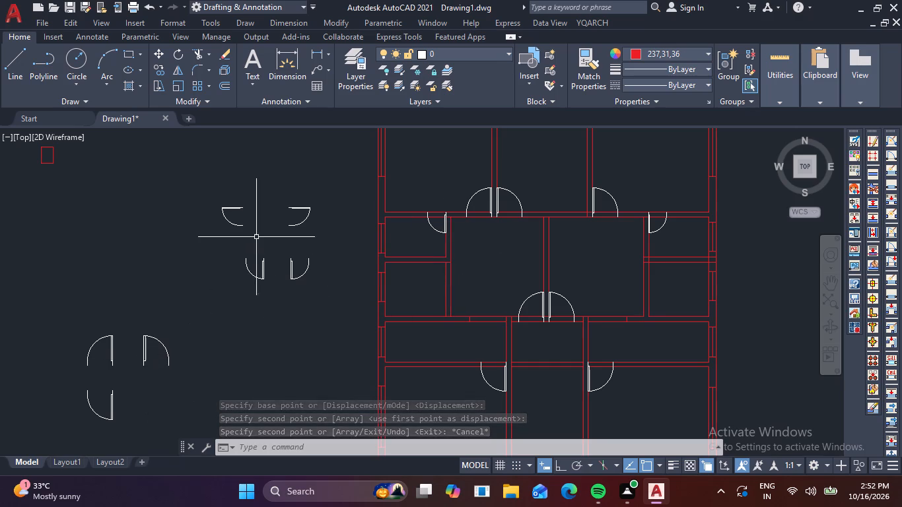
{"action": "left_click_drag", "start_coordinate": [250, 231], "coordinate": [238, 228]}
{"action": "left_click", "coordinate": [188, 214]}
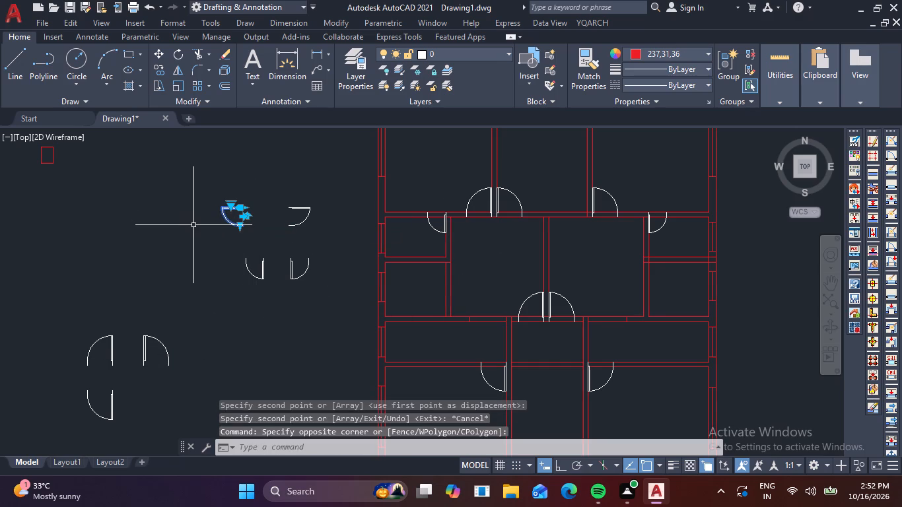
{"action": "key", "text": "c"}
{"action": "key", "text": "o"}
{"action": "key", "text": "space"}
{"action": "scroll", "coordinate": [245, 207], "scroll_direction": "up", "scroll_amount": 3}
{"action": "left_click", "coordinate": [230, 213]}
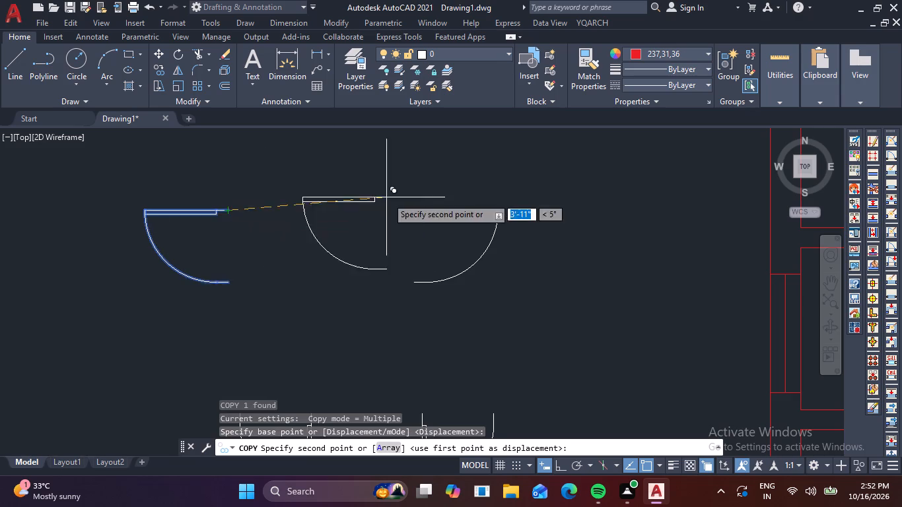
{"action": "scroll", "coordinate": [394, 214], "scroll_direction": "down", "scroll_amount": 3}
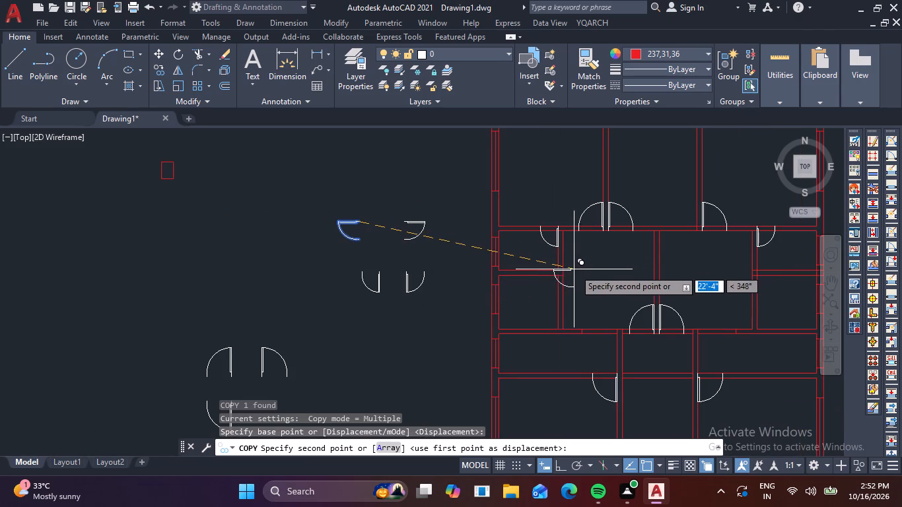
{"action": "scroll", "coordinate": [515, 294], "scroll_direction": "up", "scroll_amount": 4}
{"action": "scroll", "coordinate": [604, 235], "scroll_direction": "down", "scroll_amount": 1}
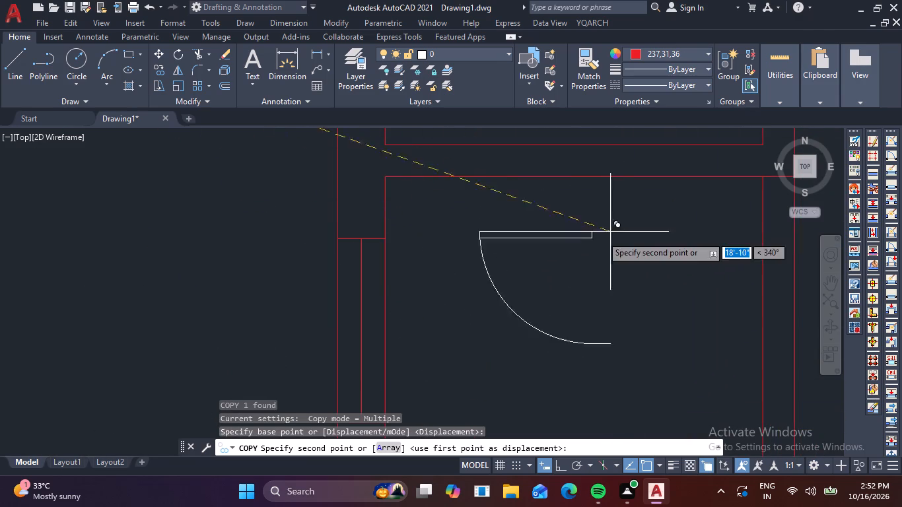
{"action": "middle_click_drag", "start_coordinate": [475, 264], "coordinate": [411, 282]}
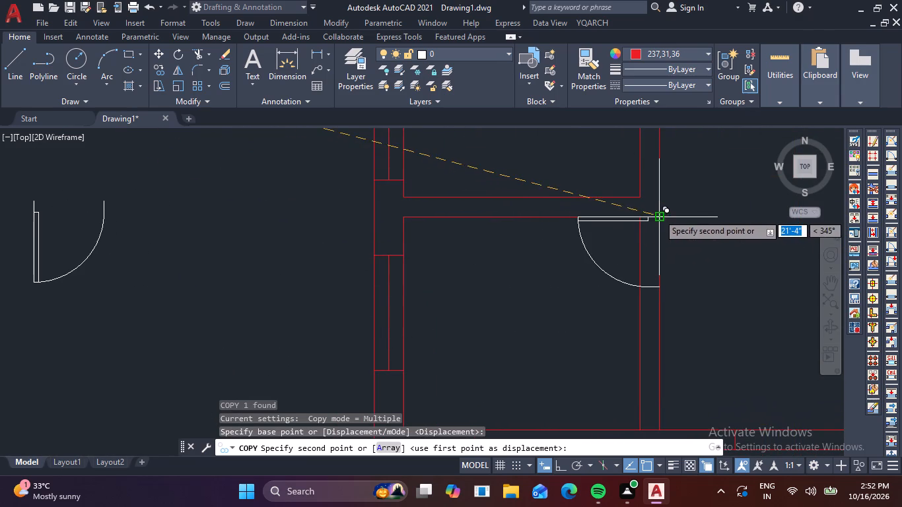
{"action": "left_click", "coordinate": [660, 214]}
Place another copy against the underside of the wall below that small room, aligned with the outer face of its right wall, and end copying.
{"action": "scroll", "coordinate": [582, 255], "scroll_direction": "down", "scroll_amount": 3}
{"action": "middle_click_drag", "start_coordinate": [583, 268], "coordinate": [361, 204]}
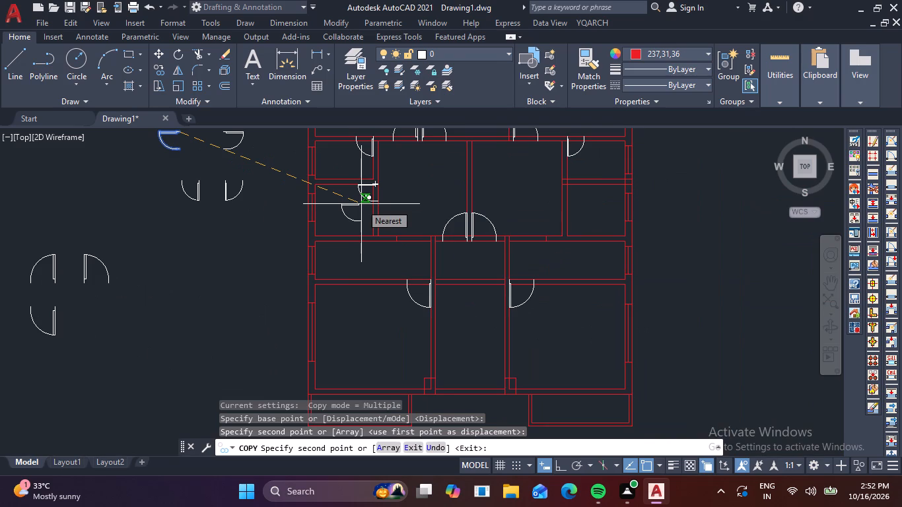
{"action": "scroll", "coordinate": [385, 266], "scroll_direction": "up", "scroll_amount": 2}
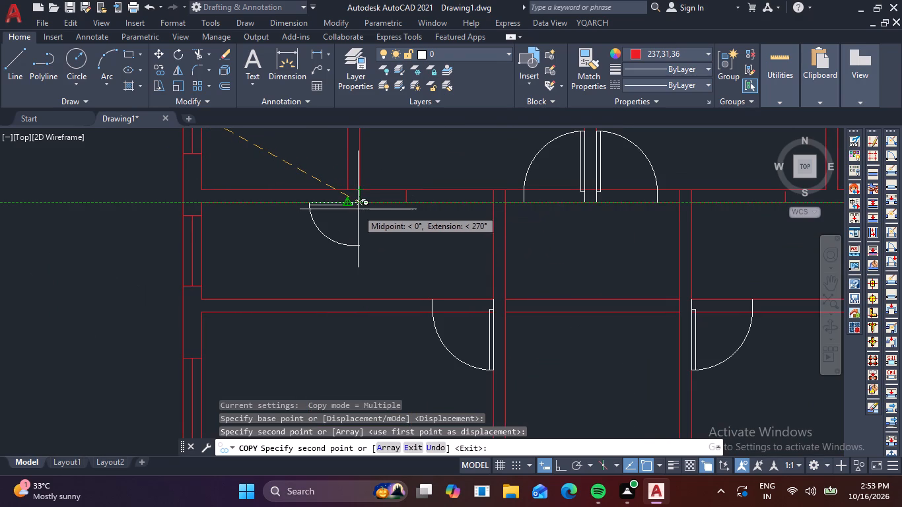
{"action": "scroll", "coordinate": [357, 209], "scroll_direction": "up", "scroll_amount": 3}
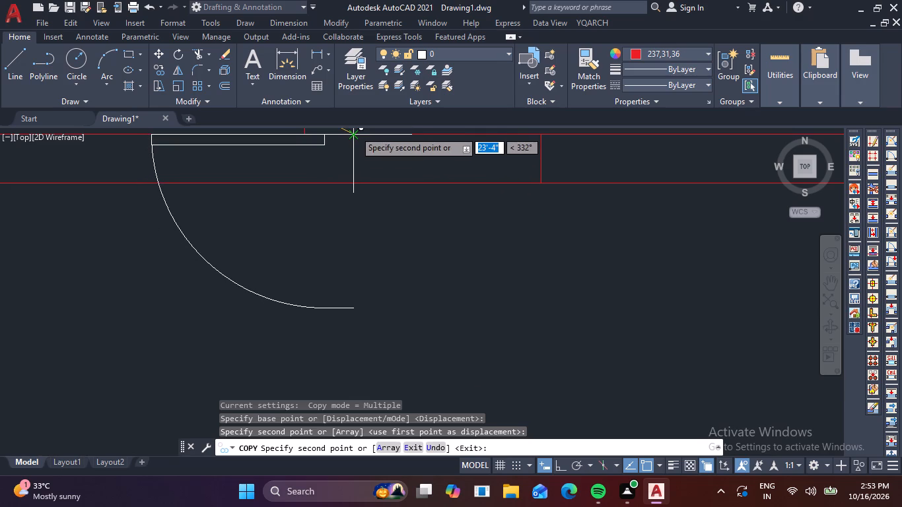
{"action": "middle_click_drag", "start_coordinate": [361, 165], "coordinate": [419, 217]}
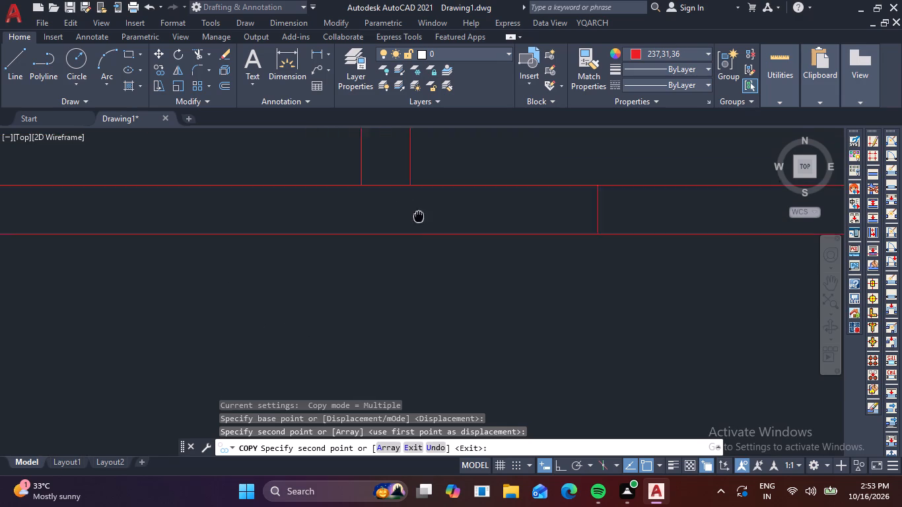
{"action": "middle_click_drag", "start_coordinate": [419, 217], "coordinate": [438, 233]}
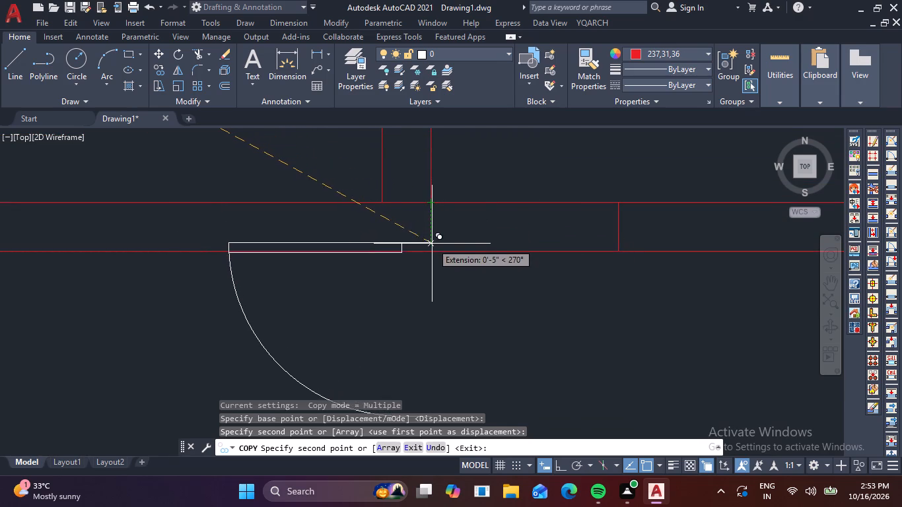
{"action": "left_click", "coordinate": [432, 249]}
{"action": "scroll", "coordinate": [516, 287], "scroll_direction": "down", "scroll_amount": 3}
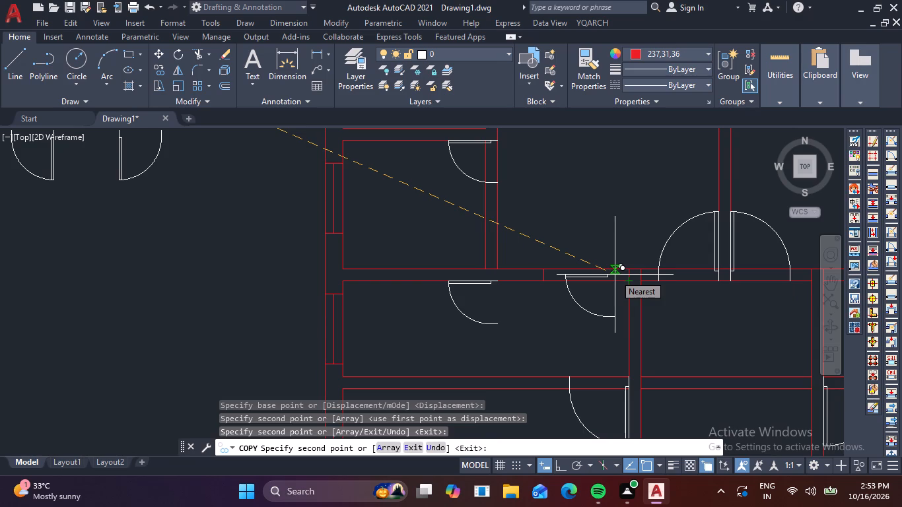
{"action": "key", "text": "F1"}
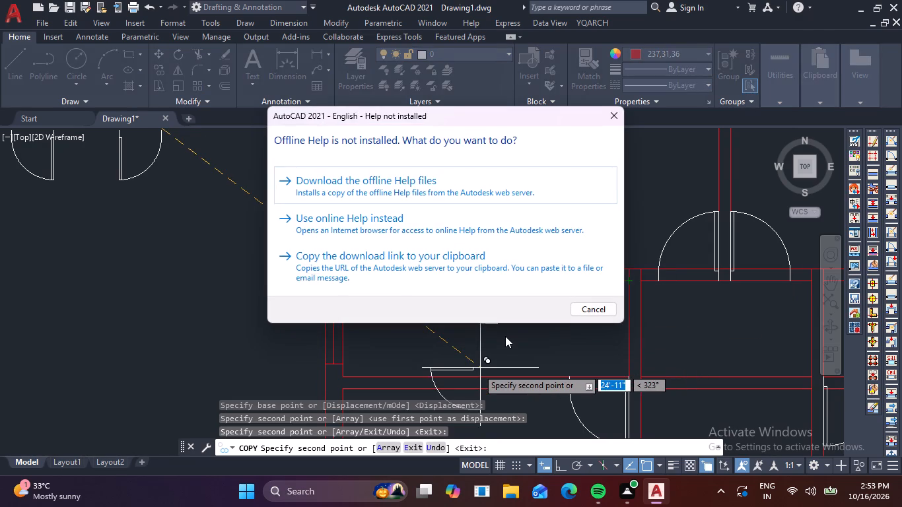
{"action": "left_click", "coordinate": [606, 116]}
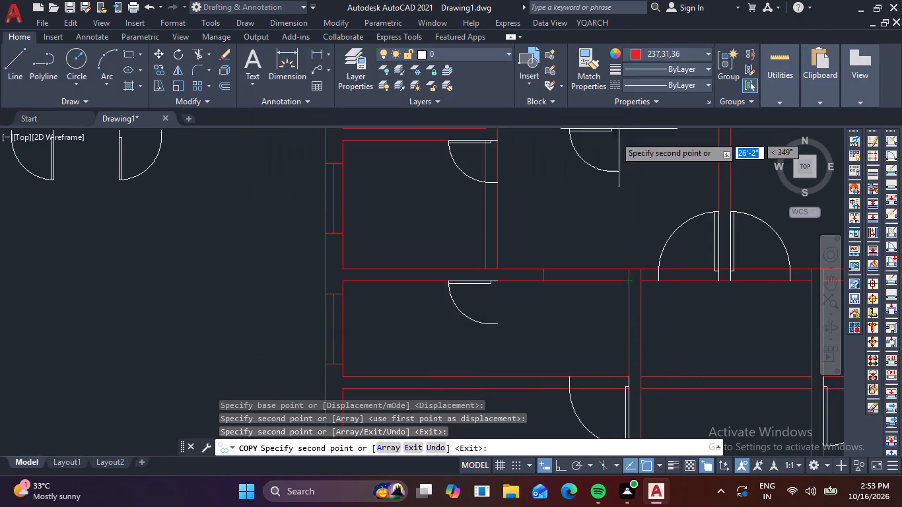
{"action": "key", "text": "Escape"}
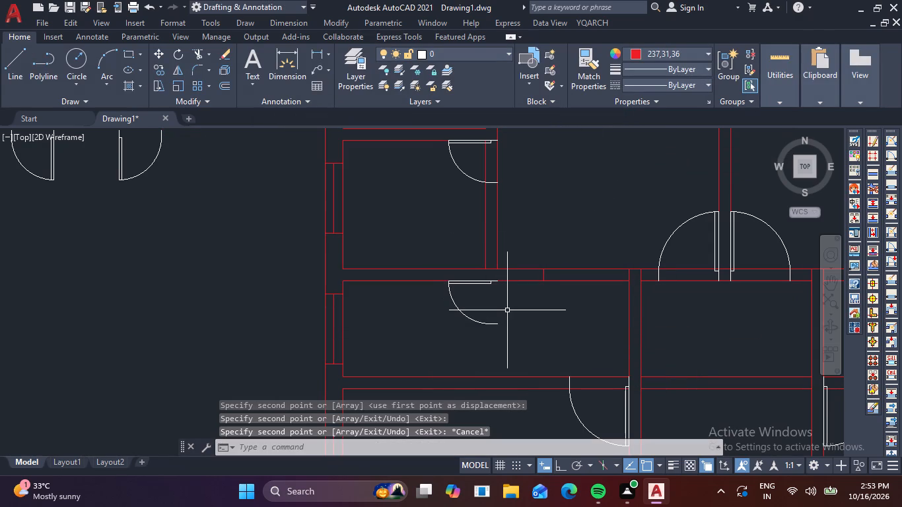
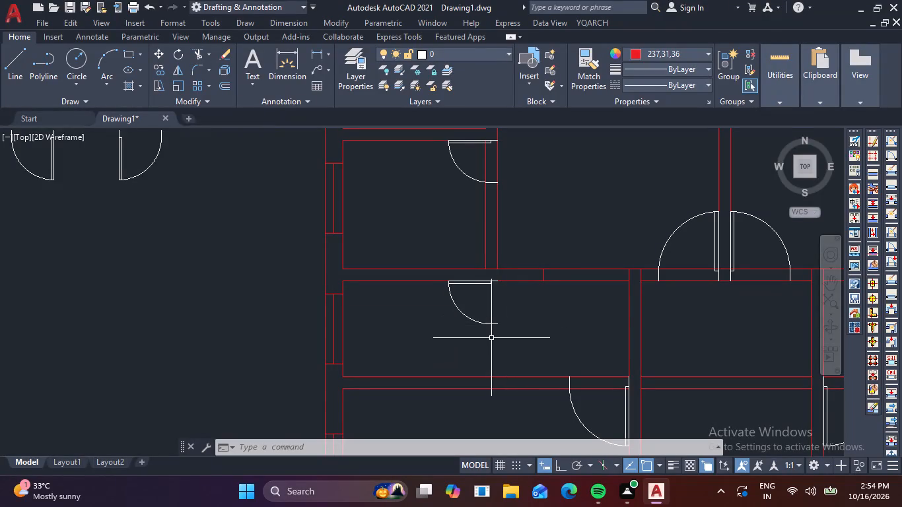
Delete the small door placed under the wall below the lower-left small room.
{"action": "left_click_drag", "start_coordinate": [519, 323], "coordinate": [508, 321]}
{"action": "left_click", "coordinate": [466, 312]}
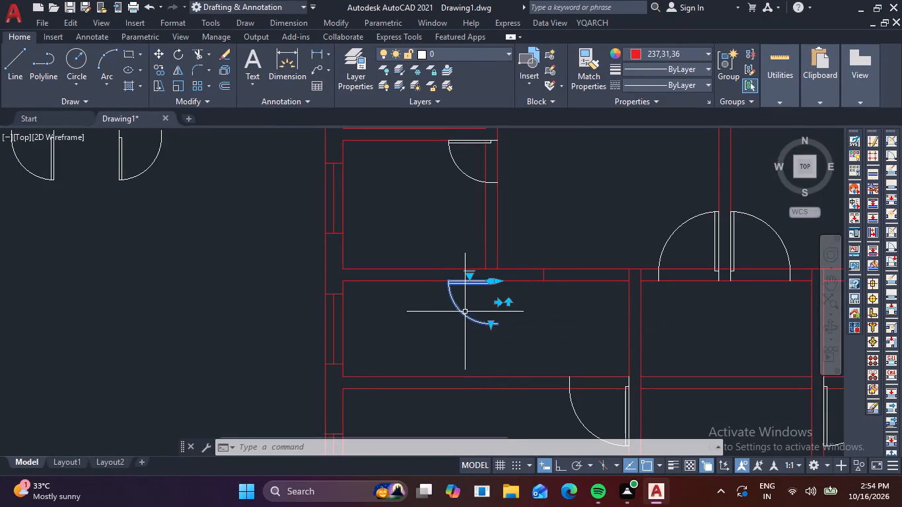
{"action": "key", "text": "Delete"}
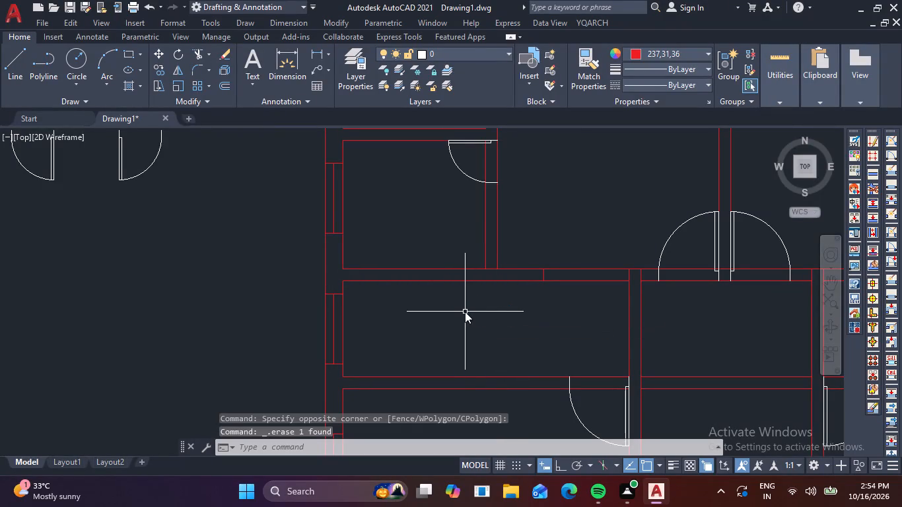
Offset the inner left wall line of the room below the left small rooms 7' inward, and offset the new line 6 inches further right.
{"action": "key", "text": "0"}
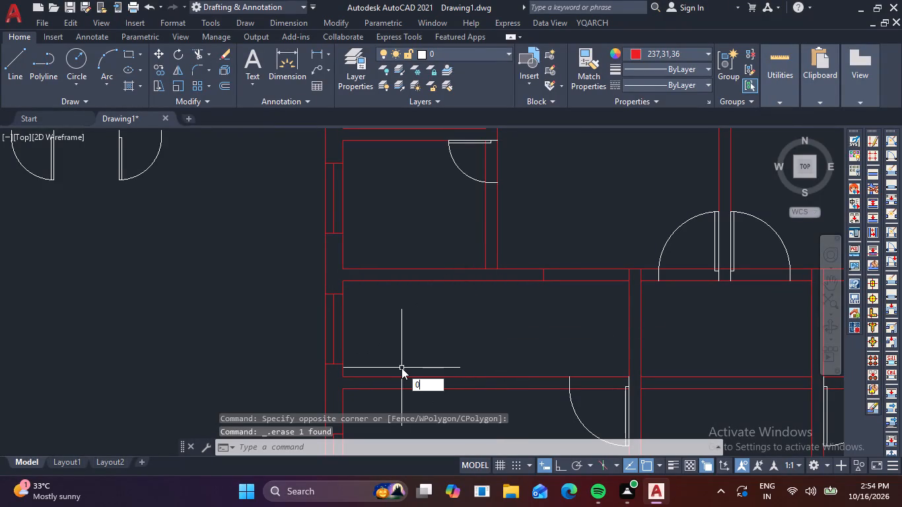
{"action": "key", "text": "Escape"}
{"action": "key", "text": "o"}
{"action": "key", "text": "Return"}
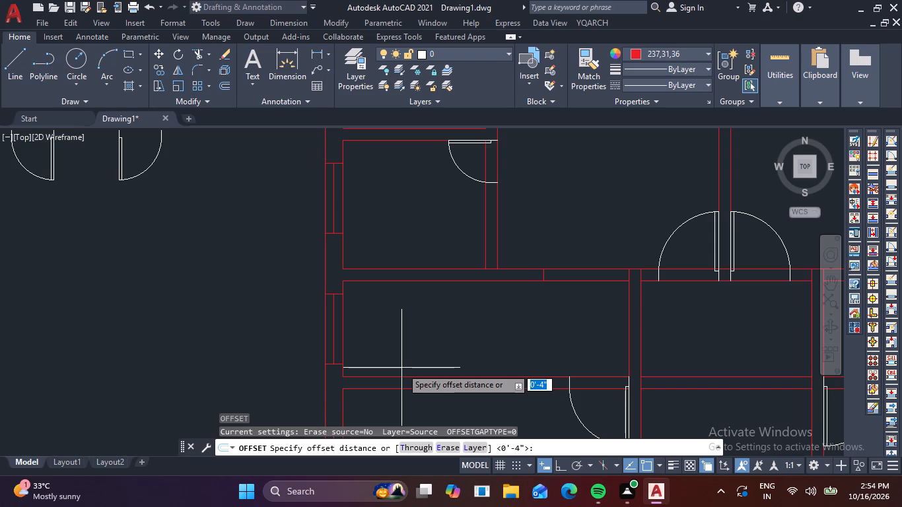
{"action": "type", "text": "7'"}
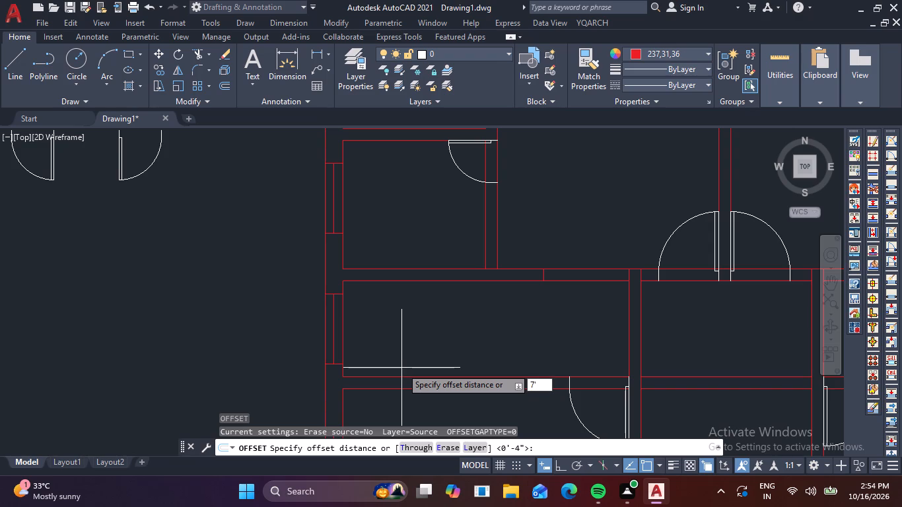
{"action": "key", "text": "space"}
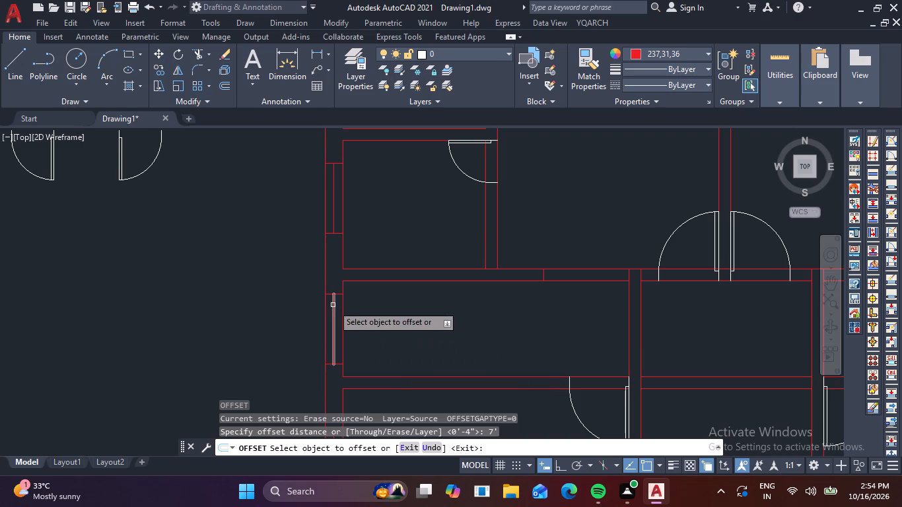
{"action": "left_click", "coordinate": [342, 317]}
{"action": "left_click", "coordinate": [477, 319]}
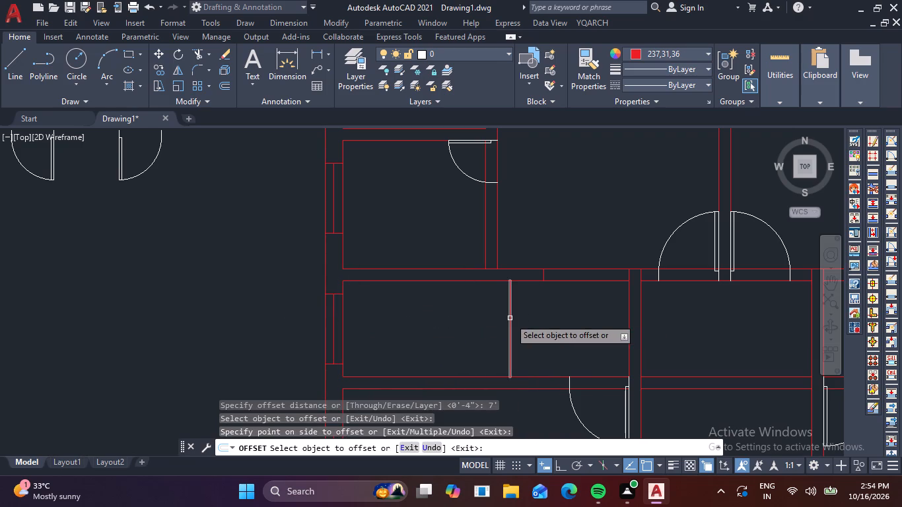
{"action": "left_click", "coordinate": [510, 318]}
{"action": "type", "text": "6"}
{"action": "key", "text": "space"}
In the matching right-hand room, offset the inner right wall line 7' inward, and offset the new line 6 inches further left.
{"action": "middle_click_drag", "start_coordinate": [607, 334], "coordinate": [606, 334]}
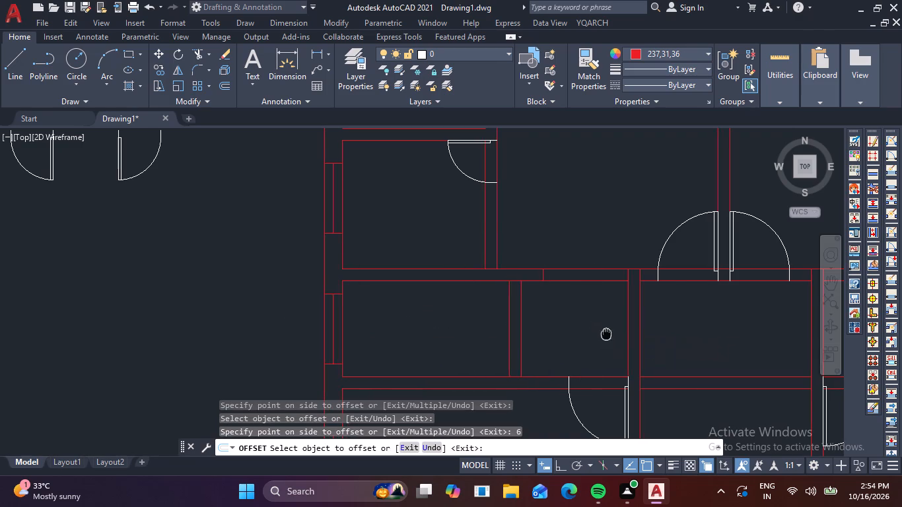
{"action": "middle_click_drag", "start_coordinate": [606, 334], "coordinate": [325, 322]}
{"action": "middle_click_drag", "start_coordinate": [665, 308], "coordinate": [581, 312]}
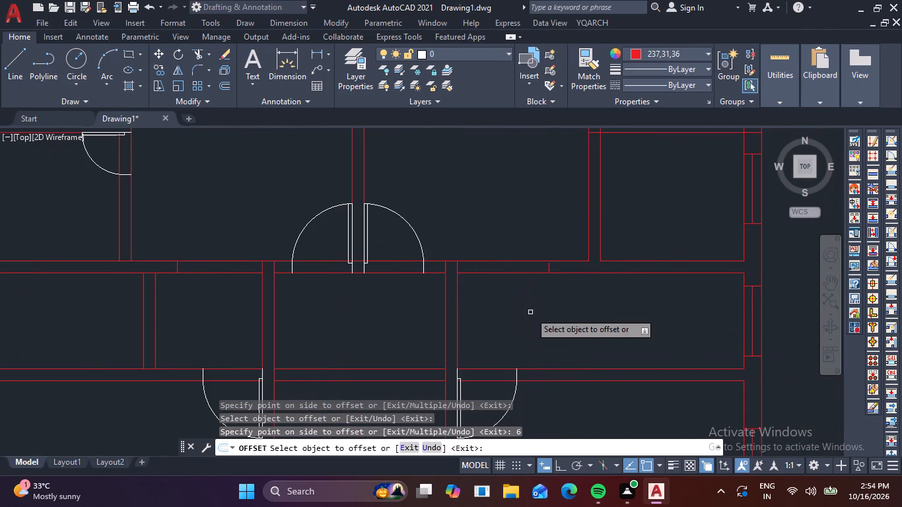
{"action": "left_click_drag", "start_coordinate": [744, 323], "coordinate": [734, 318]}
{"action": "left_click", "coordinate": [622, 317]}
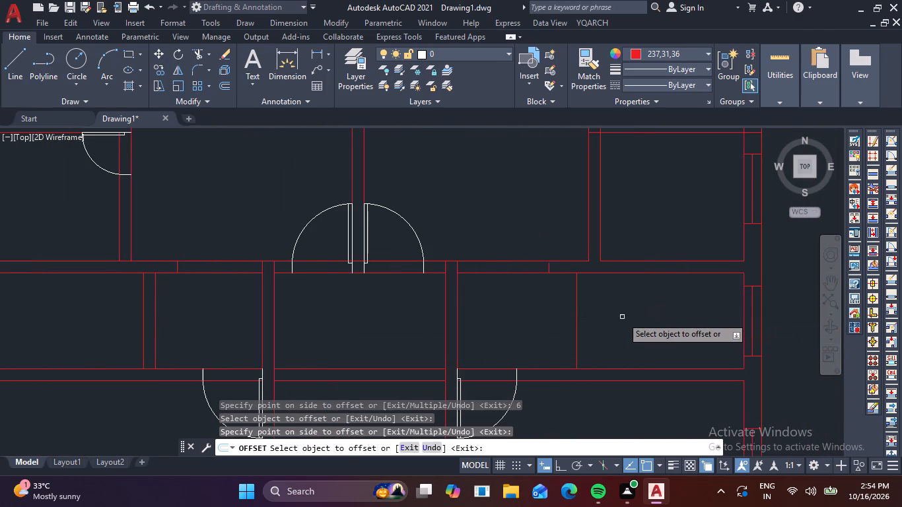
{"action": "left_click", "coordinate": [577, 327]}
{"action": "type", "text": "6"}
{"action": "key", "text": "space"}
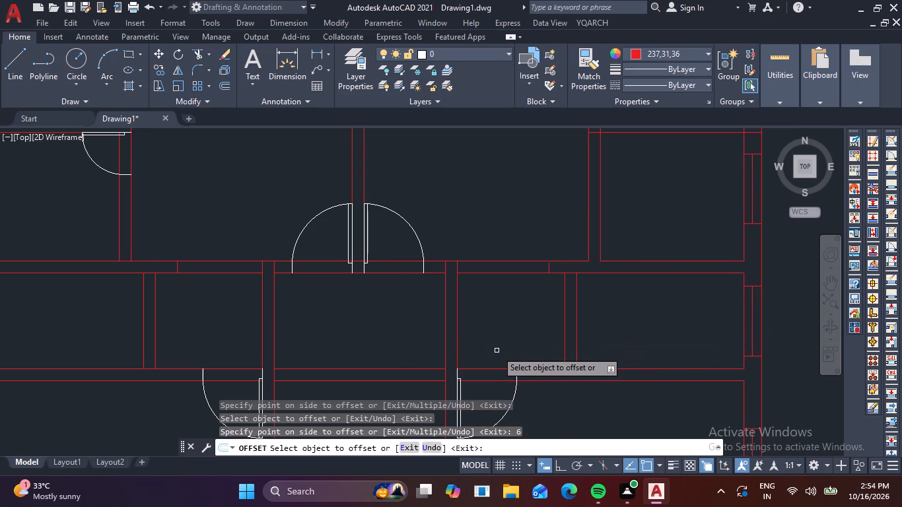
{"action": "key", "text": "Escape"}
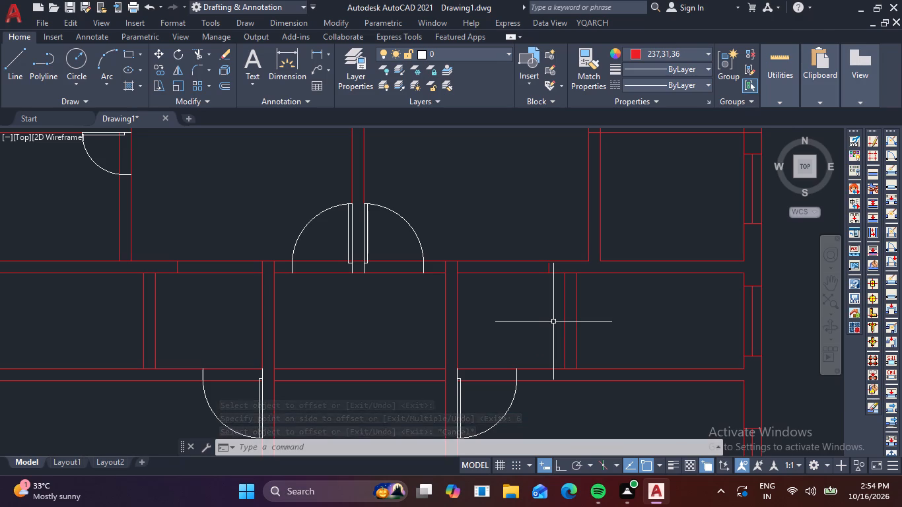
{"action": "key", "text": "Escape"}
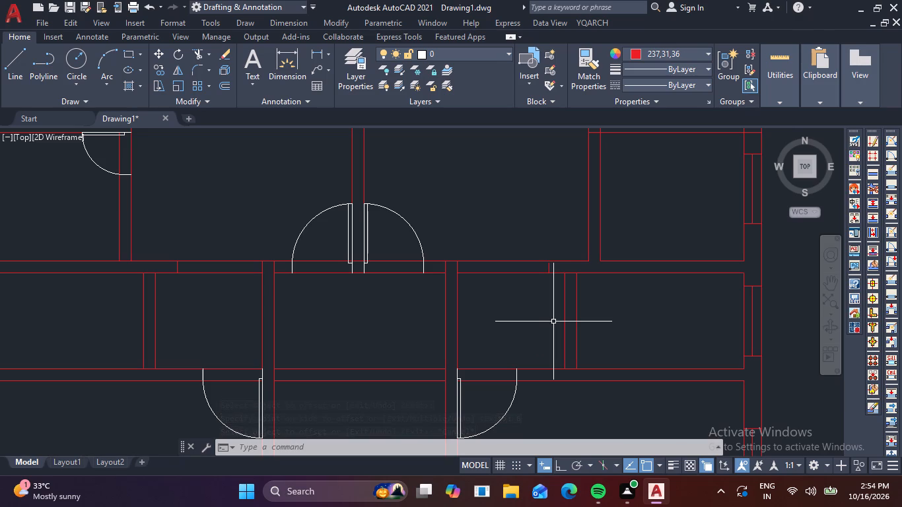
{"action": "key", "text": "Escape"}
{"action": "key", "text": "Escape"}
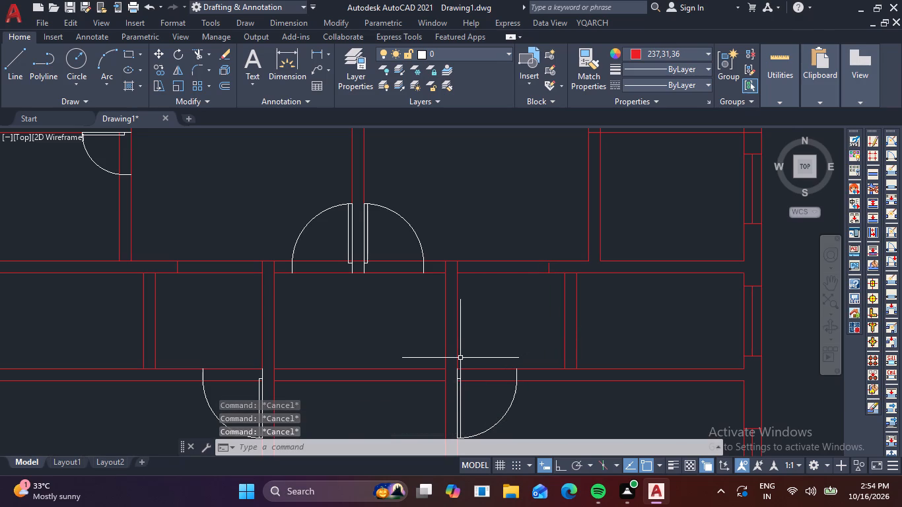
Extend the left partition's right line and the right partition's left line up to the upper line of the wall above.
{"action": "middle_click_drag", "start_coordinate": [460, 358], "coordinate": [494, 327]}
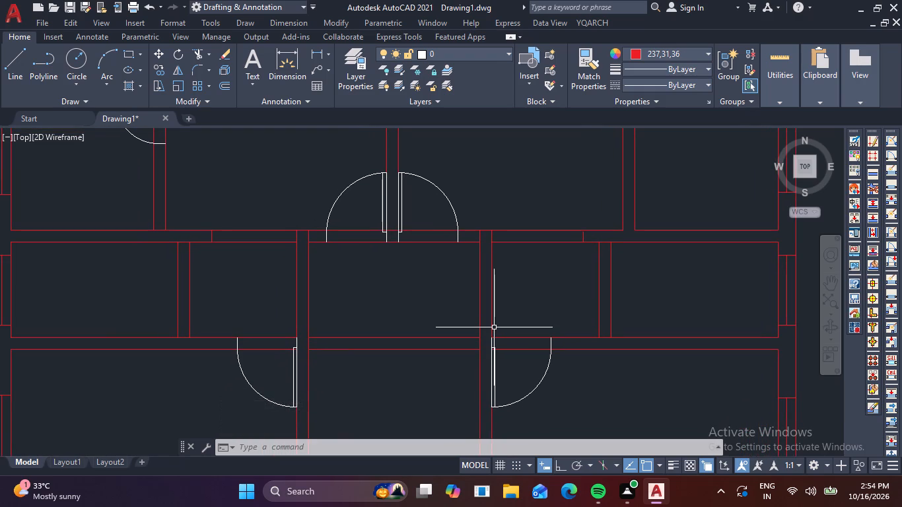
{"action": "key", "text": "Escape"}
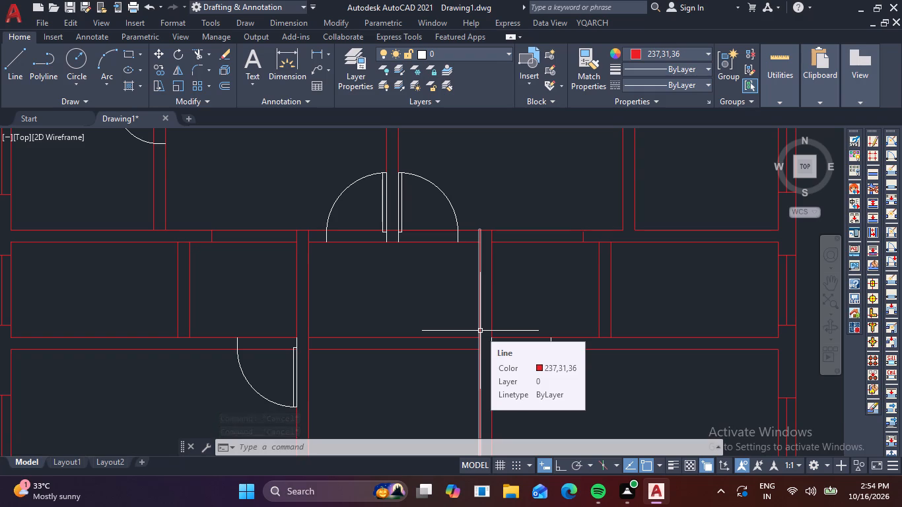
{"action": "scroll", "coordinate": [386, 303], "scroll_direction": "down", "scroll_amount": 1}
{"action": "middle_click_drag", "start_coordinate": [386, 303], "coordinate": [385, 337]}
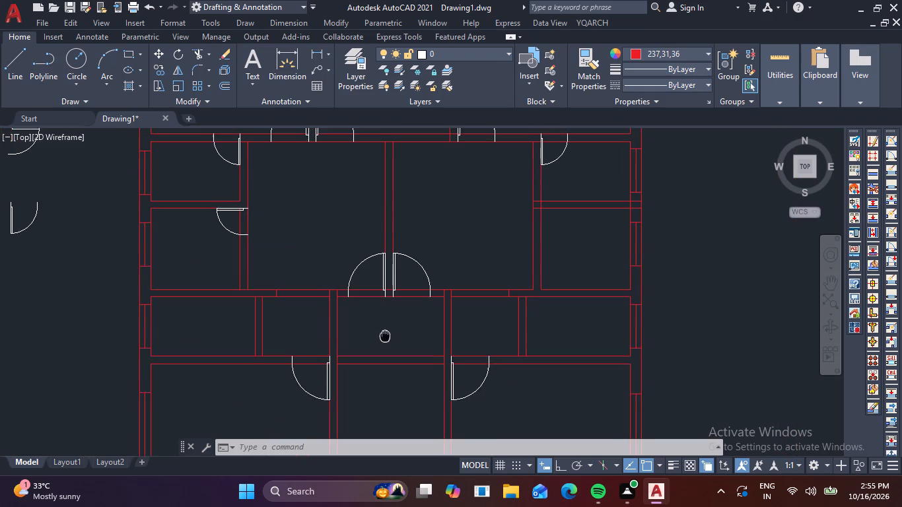
{"action": "middle_click_drag", "start_coordinate": [385, 337], "coordinate": [382, 344]}
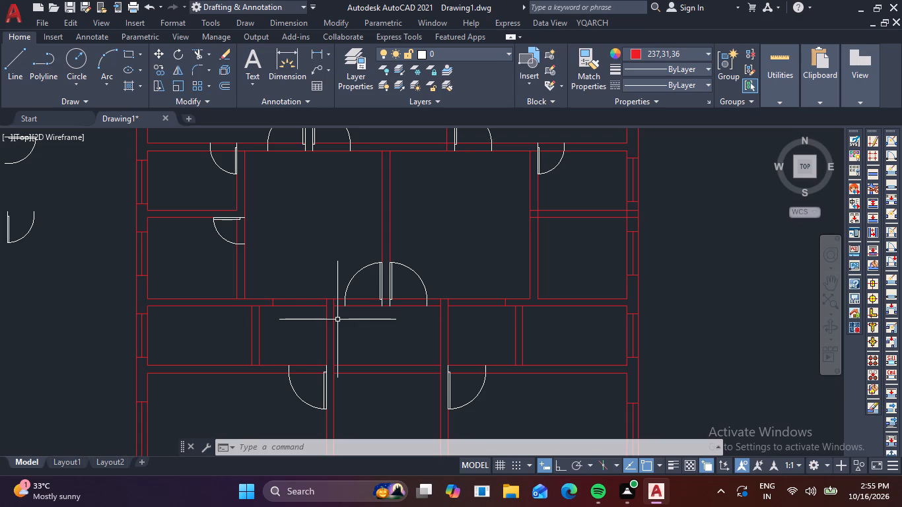
{"action": "scroll", "coordinate": [239, 318], "scroll_direction": "up", "scroll_amount": 2}
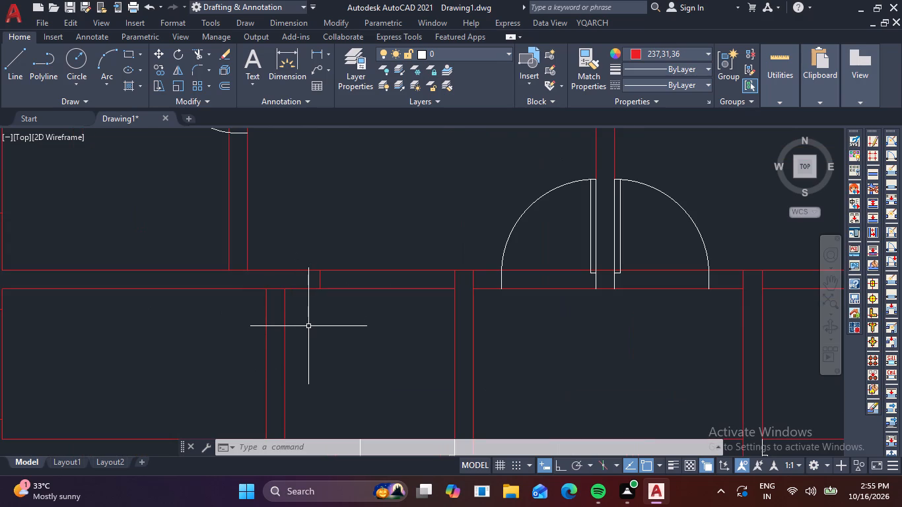
{"action": "type", "text": "ex"}
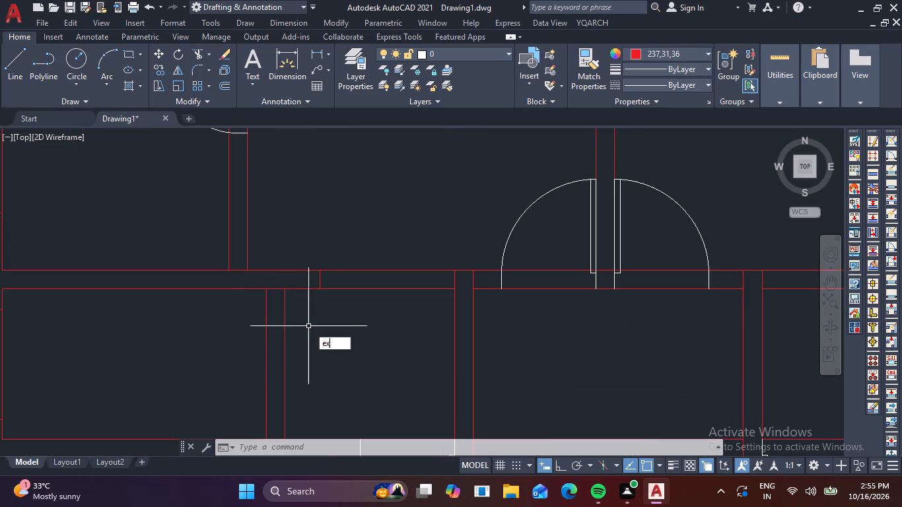
{"action": "key", "text": "space"}
{"action": "left_click", "coordinate": [283, 309]}
{"action": "scroll", "coordinate": [341, 323], "scroll_direction": "down", "scroll_amount": 2}
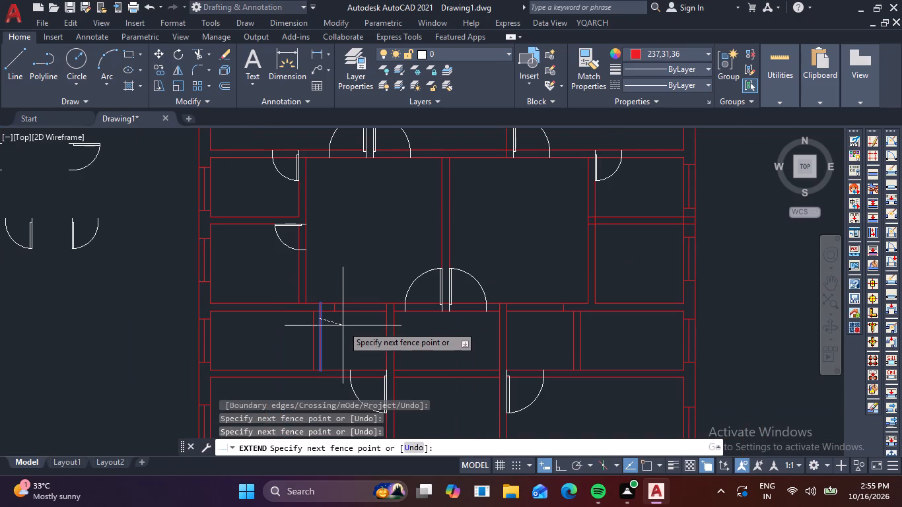
{"action": "left_click", "coordinate": [340, 327]}
{"action": "scroll", "coordinate": [565, 317], "scroll_direction": "up", "scroll_amount": 2}
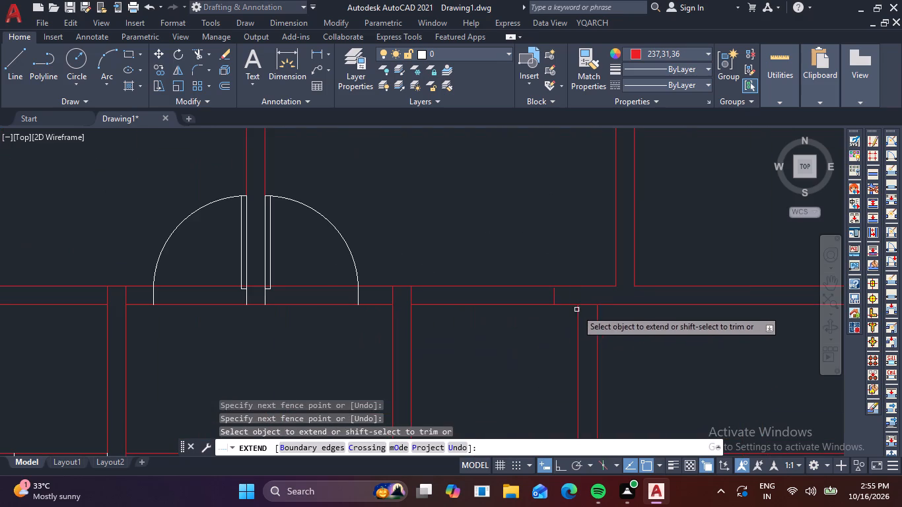
{"action": "left_click", "coordinate": [578, 320]}
{"action": "left_click", "coordinate": [561, 324]}
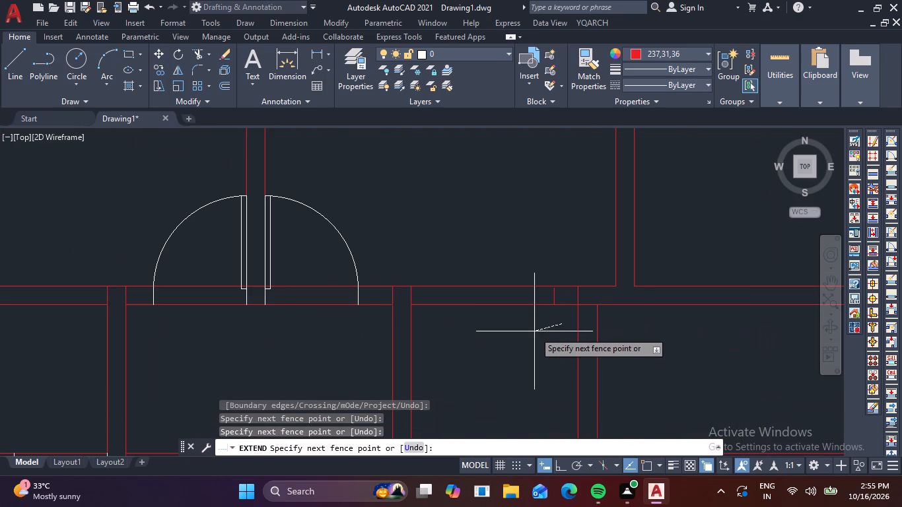
{"action": "key", "text": "Escape"}
{"action": "scroll", "coordinate": [534, 331], "scroll_direction": "down", "scroll_amount": 3}
{"action": "key", "text": "Escape"}
{"action": "key", "text": "Escape"}
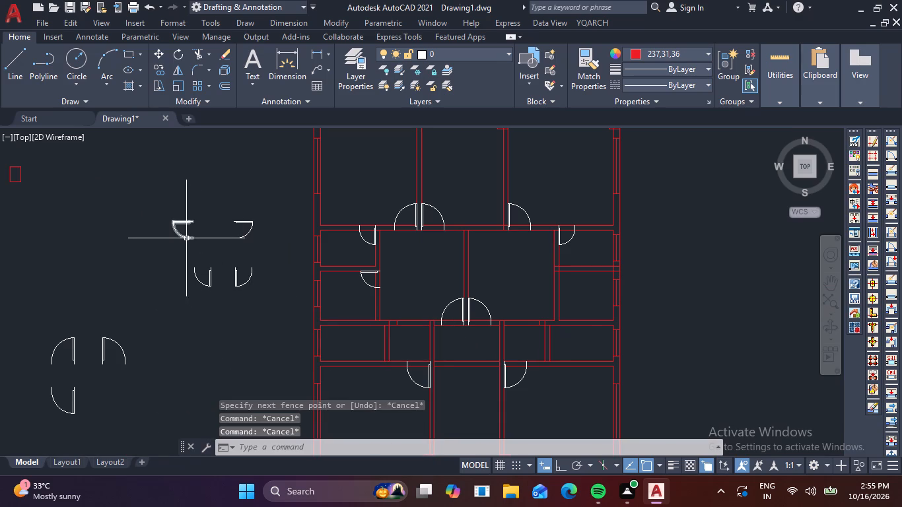
Copy the left horizontal-leaf small door by its top-right corner to the top of the new left partition, on its right line at the wall's underside.
{"action": "scroll", "coordinate": [186, 235], "scroll_direction": "up", "scroll_amount": 2}
{"action": "left_click", "coordinate": [199, 221]}
{"action": "left_click", "coordinate": [135, 199]}
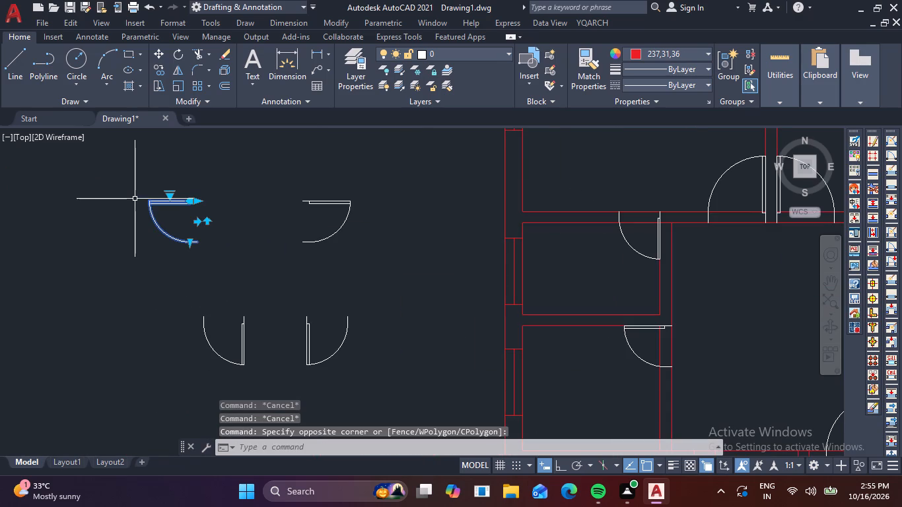
{"action": "type", "text": "co"}
{"action": "key", "text": "space"}
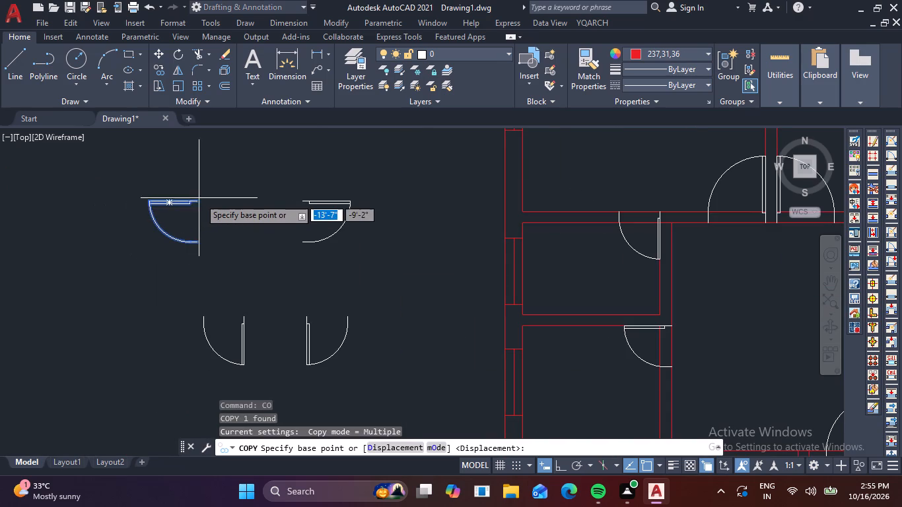
{"action": "left_click", "coordinate": [197, 197]}
{"action": "scroll", "coordinate": [377, 232], "scroll_direction": "down", "scroll_amount": 3}
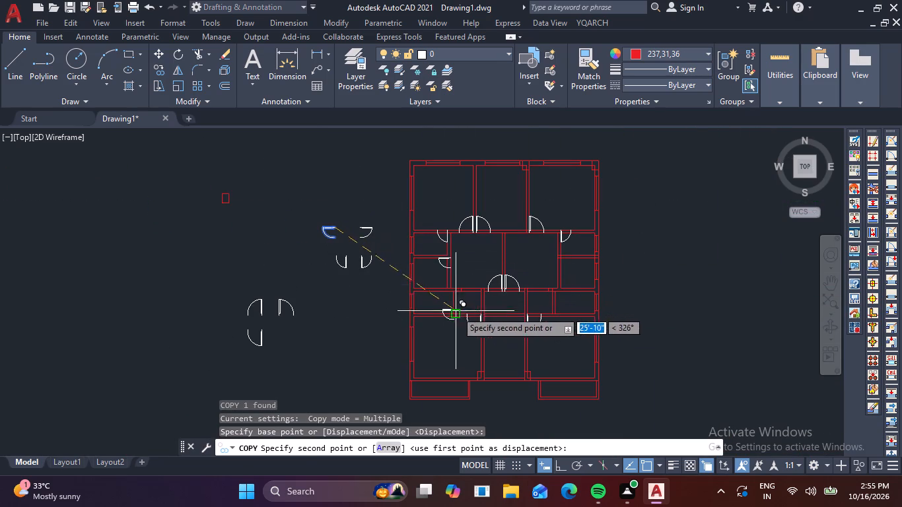
{"action": "scroll", "coordinate": [450, 294], "scroll_direction": "up", "scroll_amount": 5}
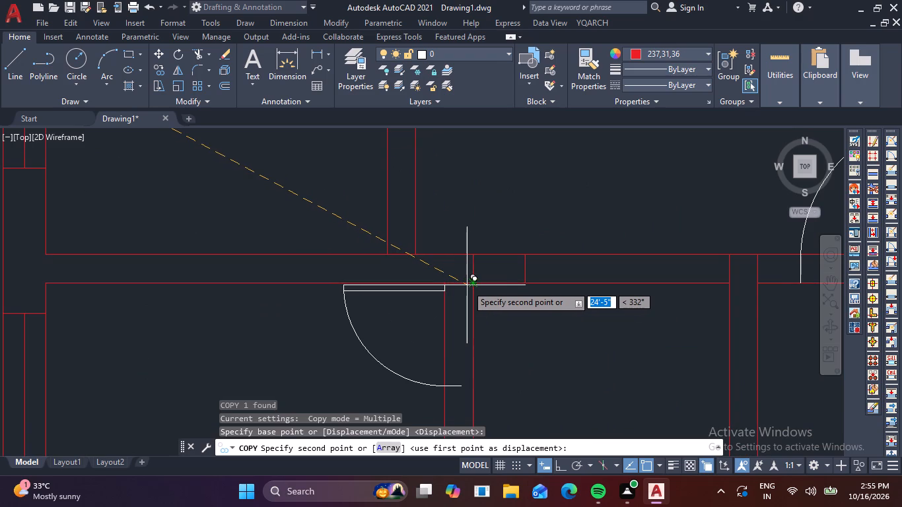
{"action": "left_click", "coordinate": [475, 285]}
{"action": "scroll", "coordinate": [423, 314], "scroll_direction": "down", "scroll_amount": 6}
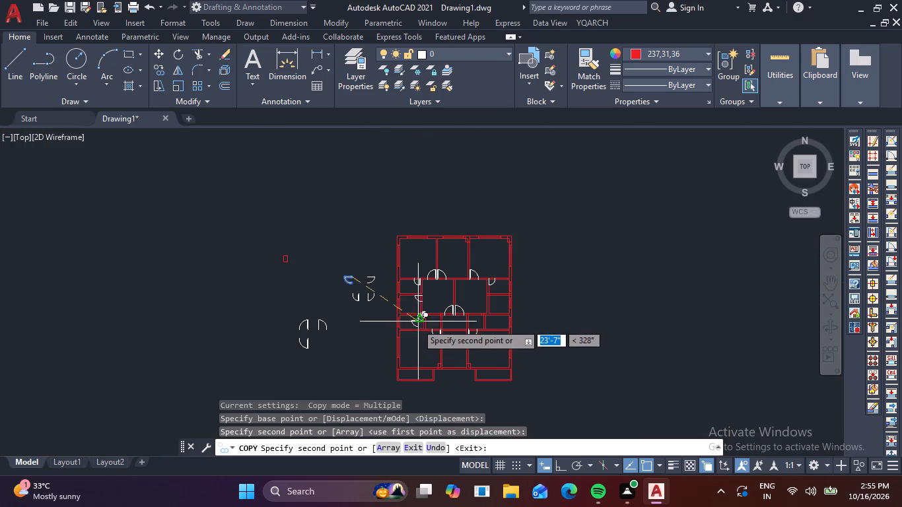
{"action": "key", "text": "Escape"}
Copy the right horizontal-leaf small door by its top-left corner into the left wall of the lower-right small room, directly below the dividing wall.
{"action": "scroll", "coordinate": [377, 279], "scroll_direction": "up", "scroll_amount": 3}
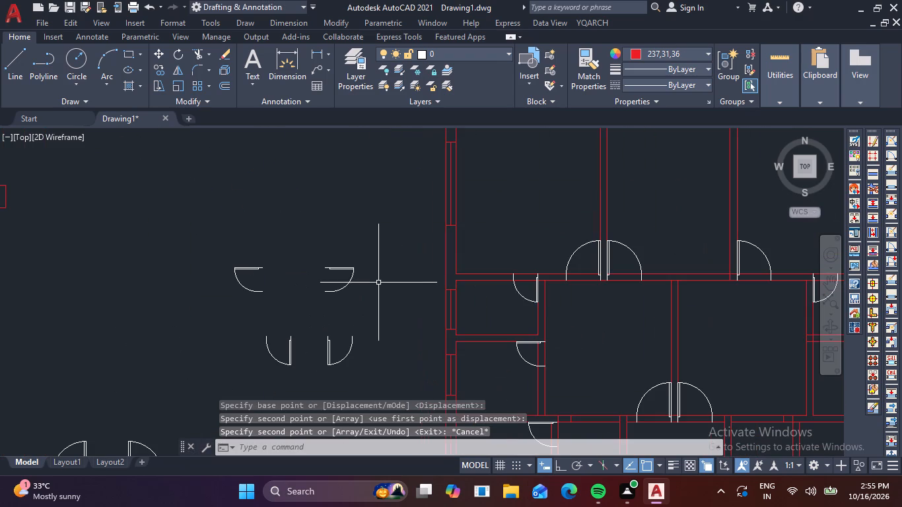
{"action": "left_click", "coordinate": [378, 283]}
{"action": "left_click", "coordinate": [324, 257]}
{"action": "type", "text": "co"}
{"action": "key", "text": "space"}
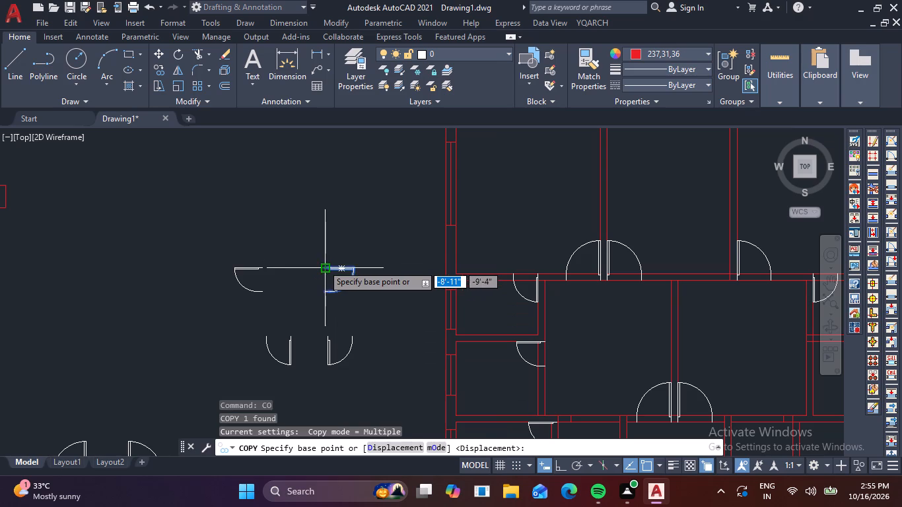
{"action": "left_click", "coordinate": [323, 265]}
{"action": "scroll", "coordinate": [504, 261], "scroll_direction": "down", "scroll_amount": 3}
{"action": "scroll", "coordinate": [573, 287], "scroll_direction": "up", "scroll_amount": 4}
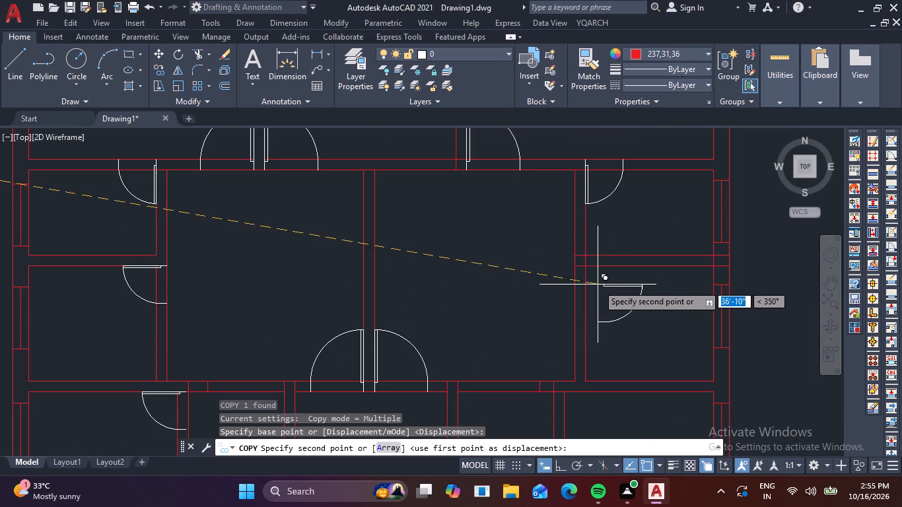
{"action": "left_click", "coordinate": [579, 267]}
{"action": "scroll", "coordinate": [598, 329], "scroll_direction": "down", "scroll_amount": 1}
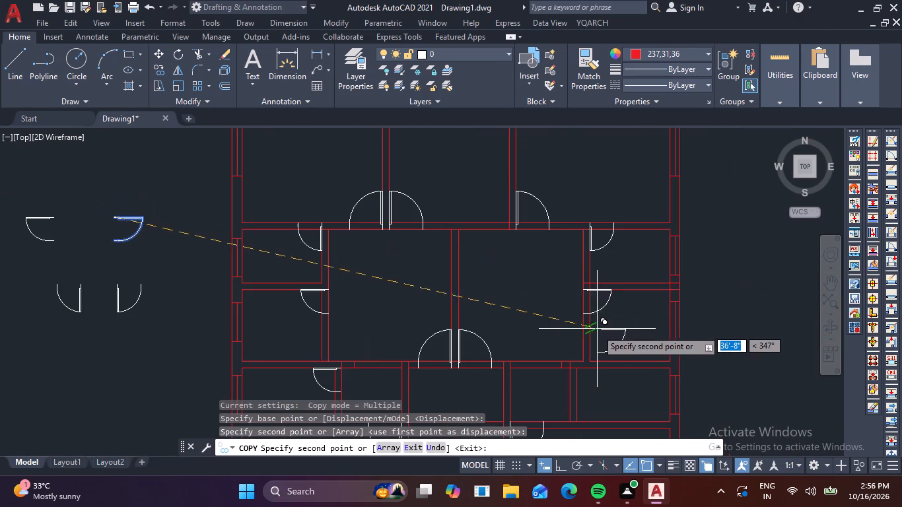
Copy the right horizontal-leaf small door to the top of the new right partition, on its left line at the wall's underside.
{"action": "middle_click_drag", "start_coordinate": [586, 345], "coordinate": [553, 291]}
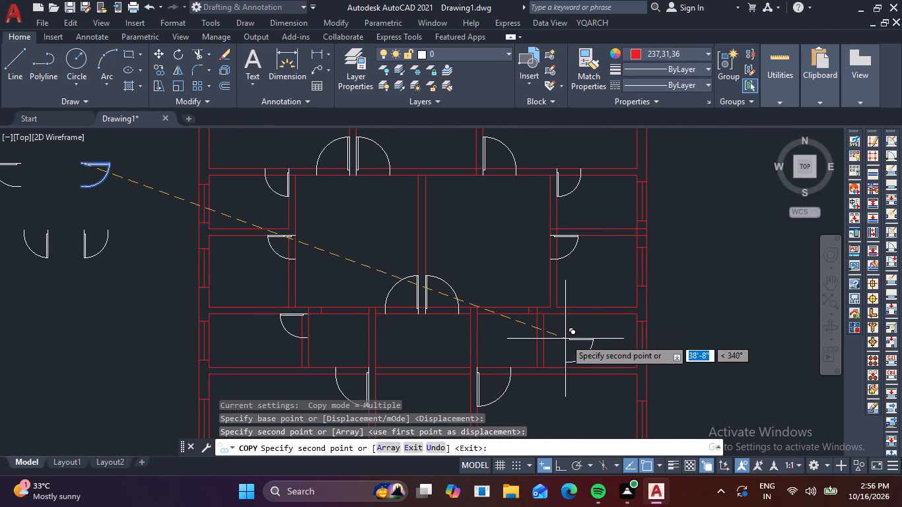
{"action": "scroll", "coordinate": [532, 322], "scroll_direction": "up", "scroll_amount": 4}
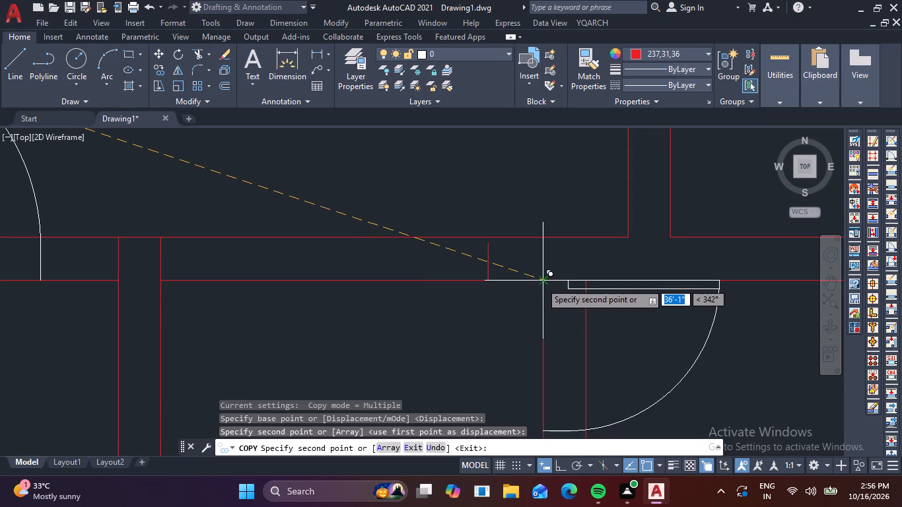
{"action": "left_click", "coordinate": [541, 283]}
{"action": "key", "text": "Escape"}
Trim away the short stubs and the double wall lines between each new partition and the central lower room, opening both passages.
{"action": "type", "text": "tr"}
{"action": "key", "text": "space"}
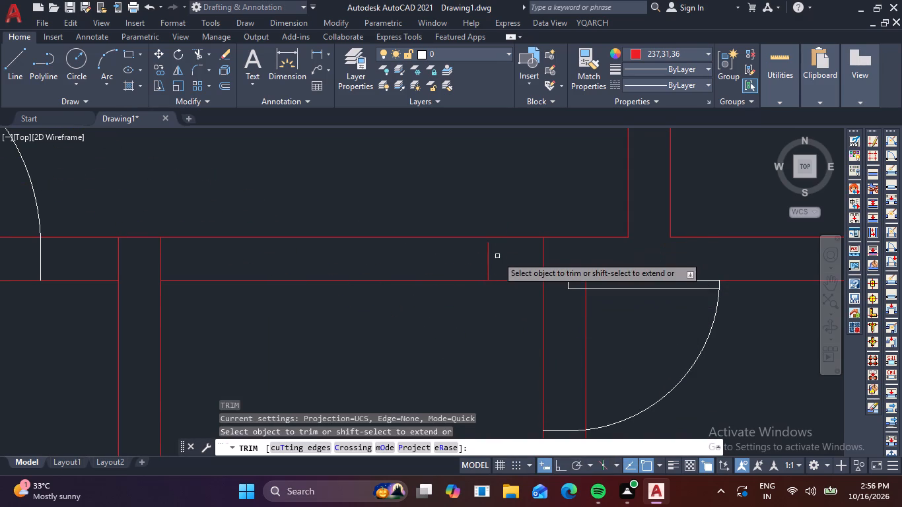
{"action": "left_click_drag", "start_coordinate": [497, 256], "coordinate": [440, 267]}
{"action": "left_click_drag", "start_coordinate": [456, 221], "coordinate": [462, 297]}
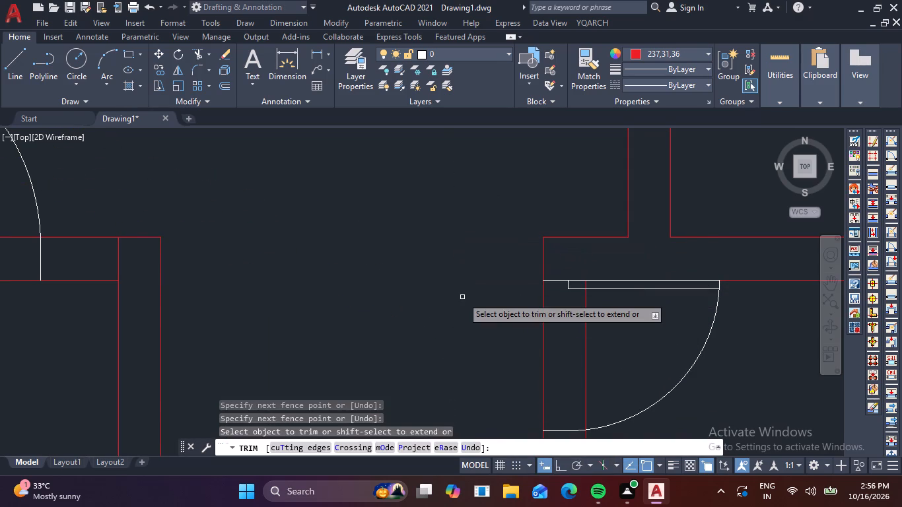
{"action": "scroll", "coordinate": [462, 297], "scroll_direction": "down", "scroll_amount": 4}
{"action": "left_click_drag", "start_coordinate": [281, 305], "coordinate": [287, 271]}
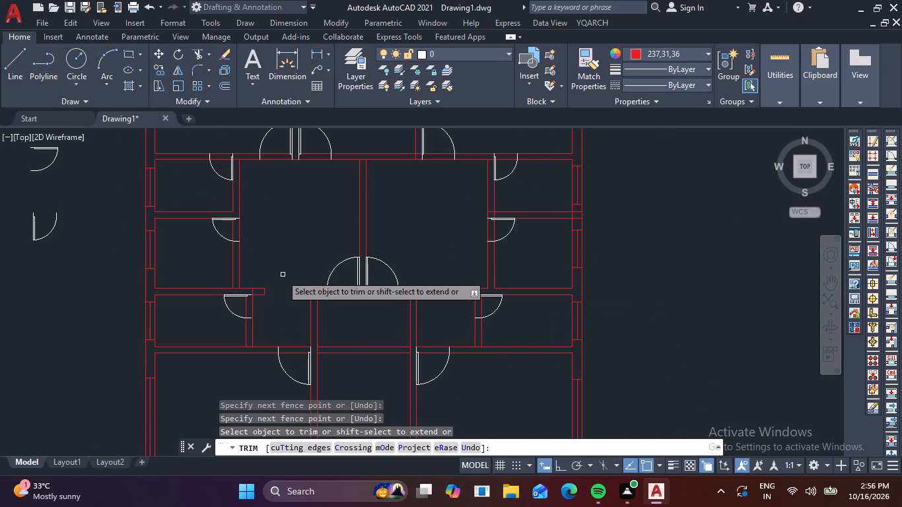
{"action": "scroll", "coordinate": [263, 294], "scroll_direction": "up", "scroll_amount": 4}
{"action": "left_click_drag", "start_coordinate": [235, 288], "coordinate": [259, 287]}
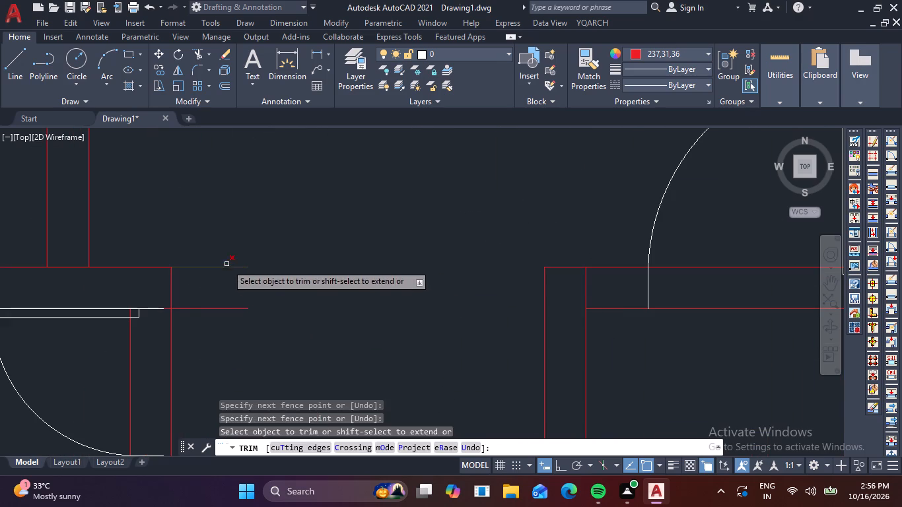
{"action": "left_click_drag", "start_coordinate": [225, 261], "coordinate": [230, 316]}
{"action": "scroll", "coordinate": [230, 316], "scroll_direction": "down", "scroll_amount": 4}
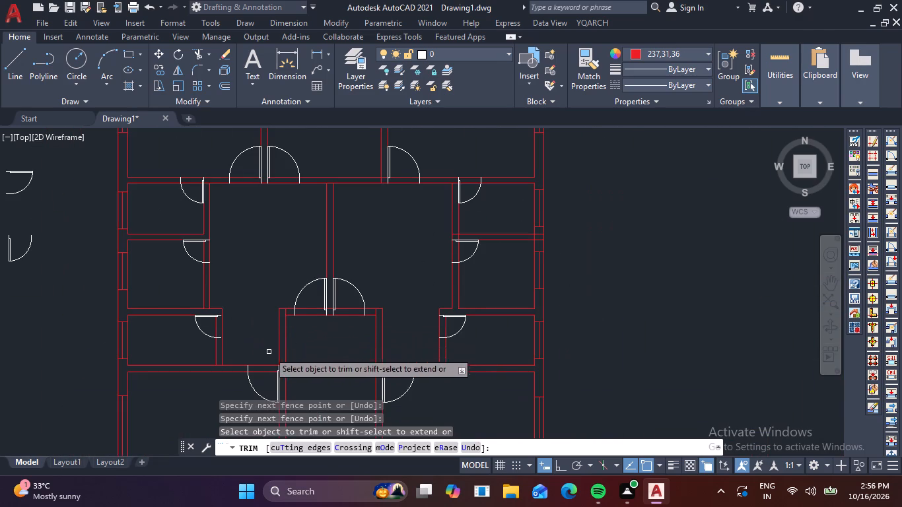
Trim the wall lines across the door openings of both large lower rooms, the new right partition and the central pair of doors.
{"action": "scroll", "coordinate": [281, 368], "scroll_direction": "up", "scroll_amount": 2}
{"action": "left_click_drag", "start_coordinate": [255, 383], "coordinate": [261, 348]}
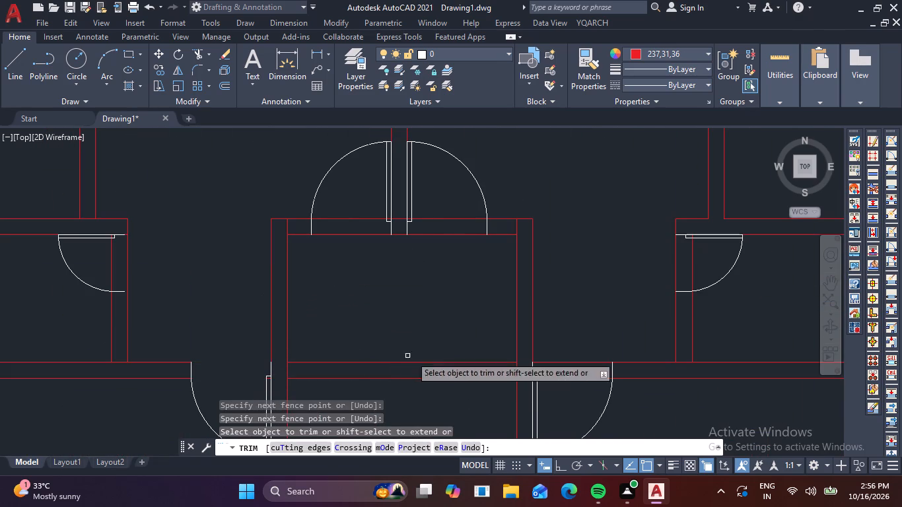
{"action": "left_click_drag", "start_coordinate": [574, 388], "coordinate": [578, 339]}
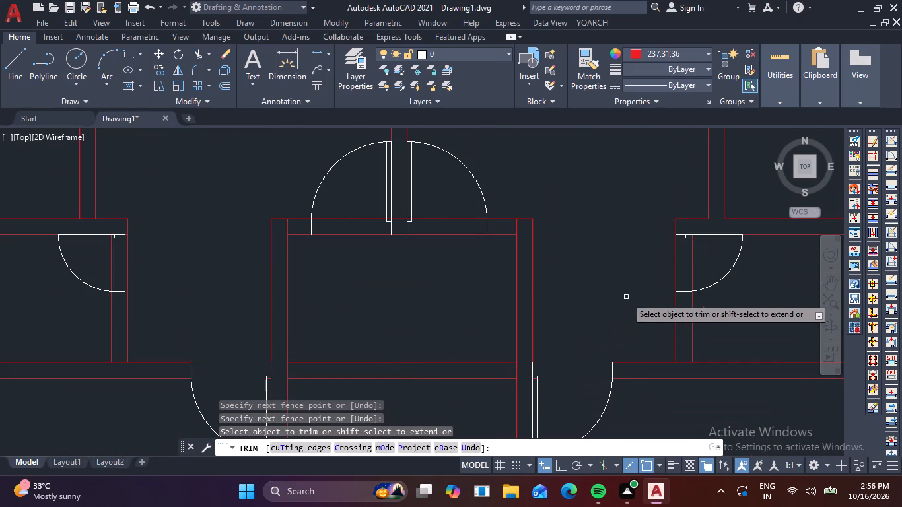
{"action": "left_click_drag", "start_coordinate": [717, 263], "coordinate": [633, 285]}
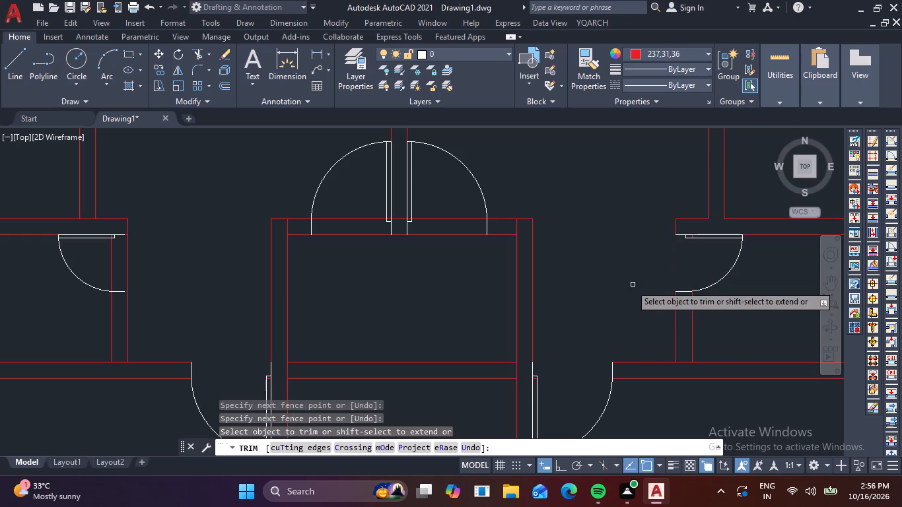
{"action": "left_click_drag", "start_coordinate": [449, 211], "coordinate": [450, 265]}
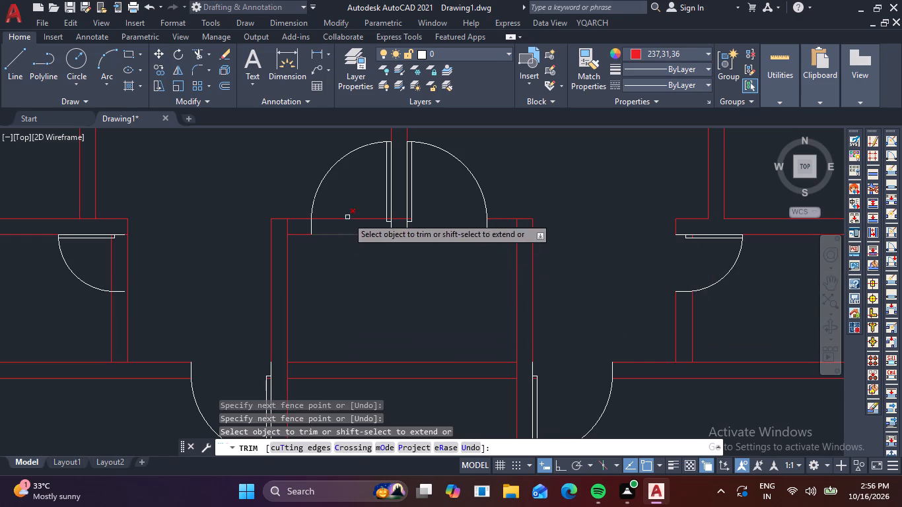
{"action": "left_click_drag", "start_coordinate": [356, 202], "coordinate": [349, 277]}
{"action": "scroll", "coordinate": [373, 264], "scroll_direction": "down", "scroll_amount": 3}
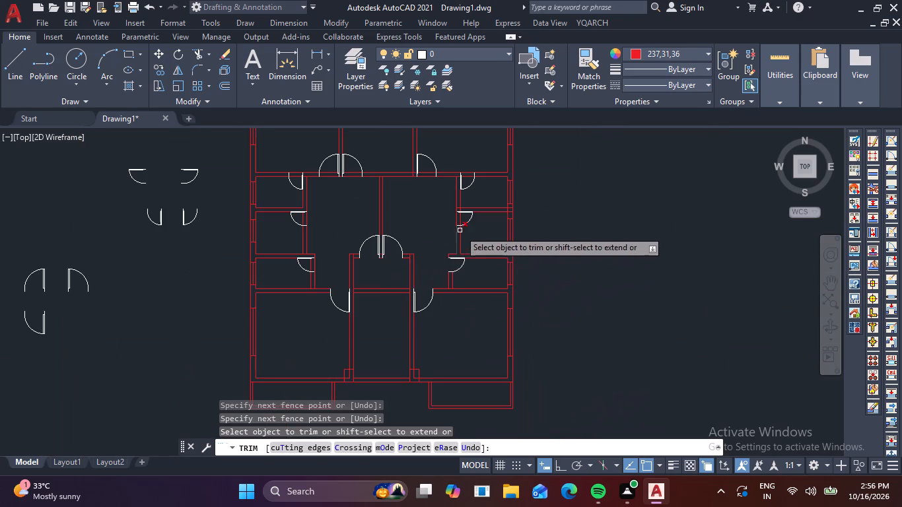
Trim the wall lines across both door openings of the right-side small rooms and the upper-right large room's door opening.
{"action": "scroll", "coordinate": [463, 225], "scroll_direction": "up", "scroll_amount": 4}
{"action": "left_click_drag", "start_coordinate": [461, 208], "coordinate": [407, 216]}
{"action": "middle_click_drag", "start_coordinate": [390, 202], "coordinate": [380, 326]}
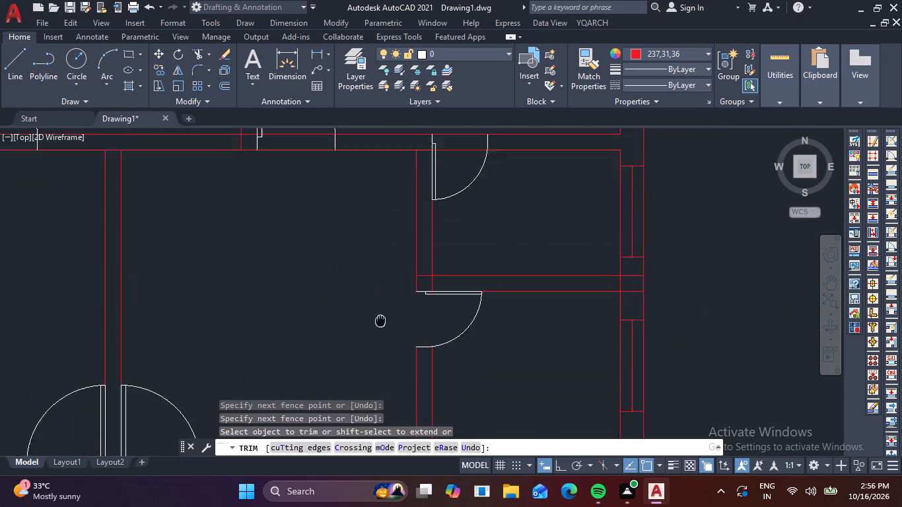
{"action": "middle_click_drag", "start_coordinate": [380, 326], "coordinate": [392, 356]}
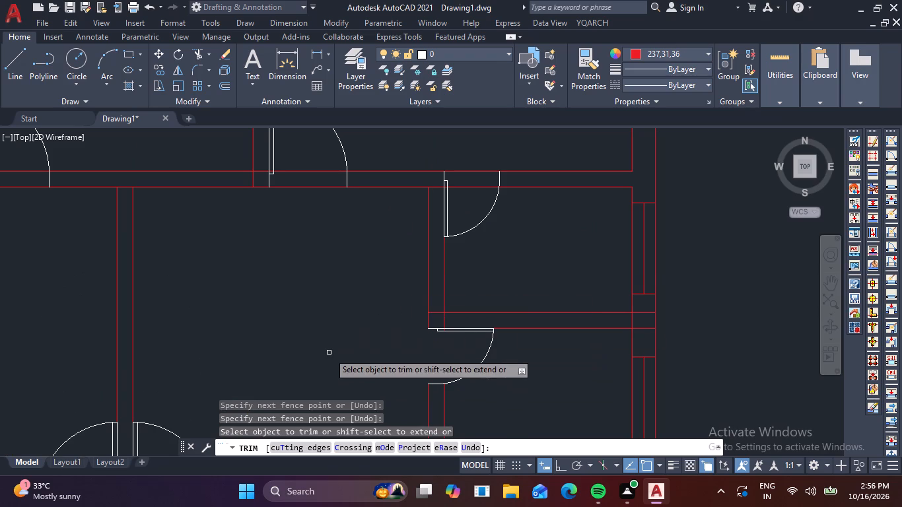
{"action": "left_click", "coordinate": [479, 195]}
{"action": "left_click", "coordinate": [470, 164]}
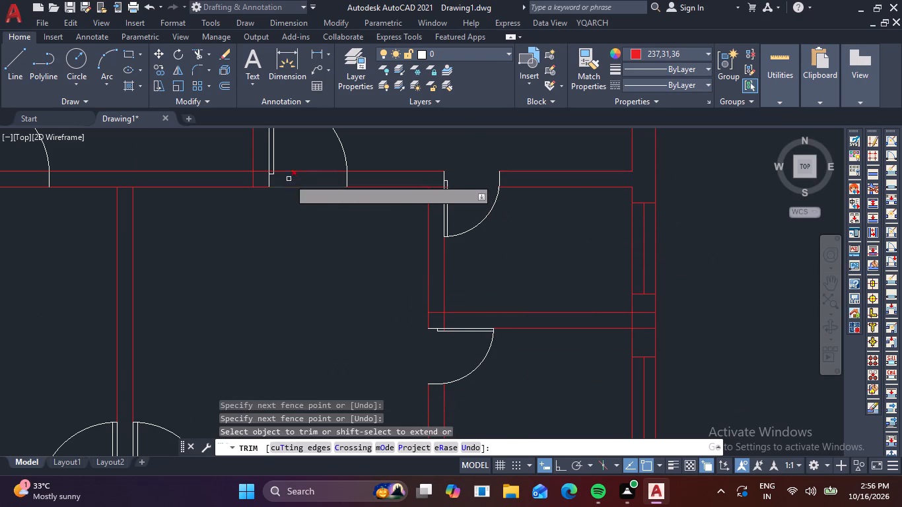
{"action": "left_click_drag", "start_coordinate": [302, 157], "coordinate": [305, 168]}
{"action": "left_click", "coordinate": [308, 194]}
{"action": "scroll", "coordinate": [308, 194], "scroll_direction": "down", "scroll_amount": 3}
{"action": "middle_click_drag", "start_coordinate": [309, 207], "coordinate": [419, 203]}
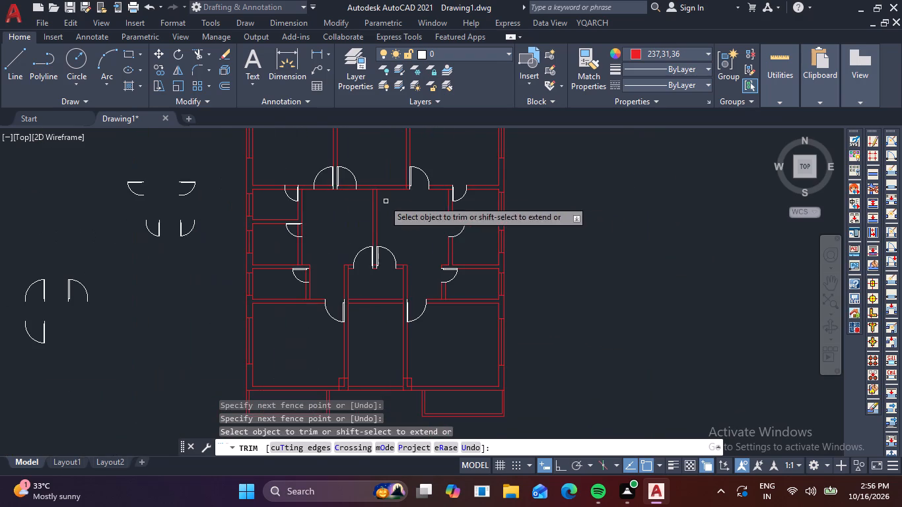
Trim the wall lines across the paired upper room doors and the two door openings of the upper-left small rooms.
{"action": "scroll", "coordinate": [337, 184], "scroll_direction": "up", "scroll_amount": 3}
{"action": "left_click_drag", "start_coordinate": [350, 172], "coordinate": [355, 178]}
{"action": "left_click", "coordinate": [346, 219]}
{"action": "left_click", "coordinate": [258, 170]}
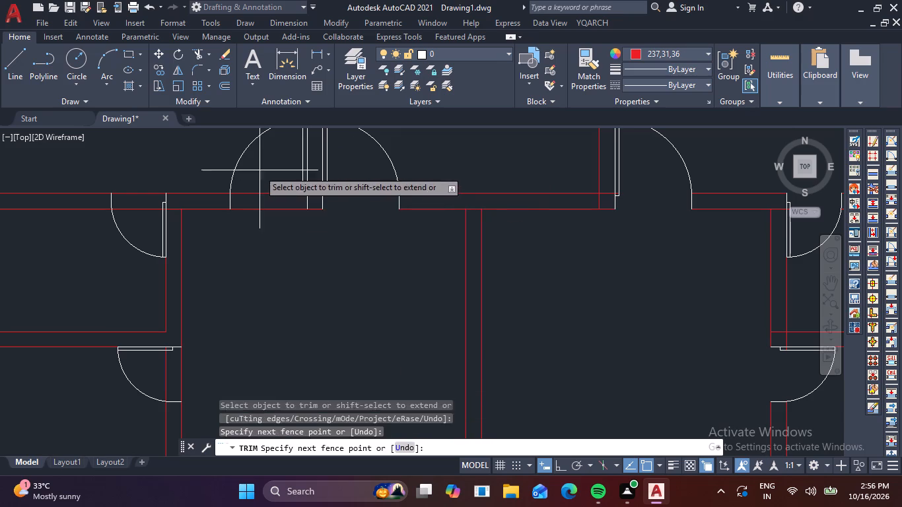
{"action": "left_click_drag", "start_coordinate": [248, 213], "coordinate": [253, 220]}
{"action": "left_click", "coordinate": [142, 219]}
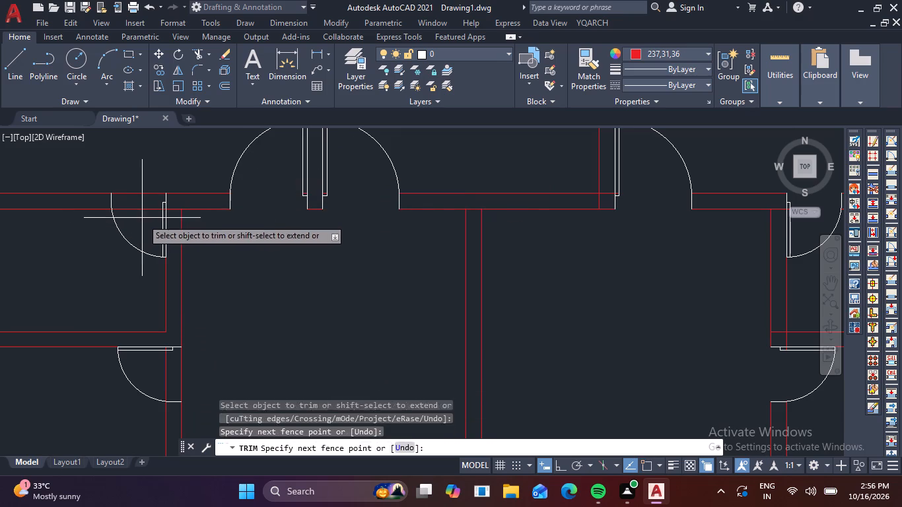
{"action": "left_click", "coordinate": [147, 181]}
{"action": "left_click", "coordinate": [158, 366]}
{"action": "left_click", "coordinate": [195, 365]}
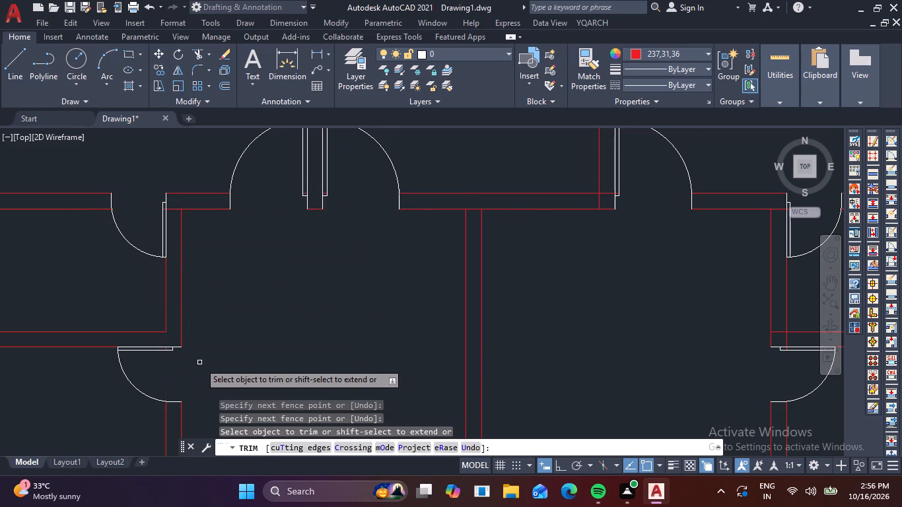
Trim the new left partition's lines across its small door opening.
{"action": "scroll", "coordinate": [219, 353], "scroll_direction": "down", "scroll_amount": 3}
{"action": "middle_click_drag", "start_coordinate": [247, 362], "coordinate": [252, 267]}
{"action": "scroll", "coordinate": [225, 322], "scroll_direction": "up", "scroll_amount": 3}
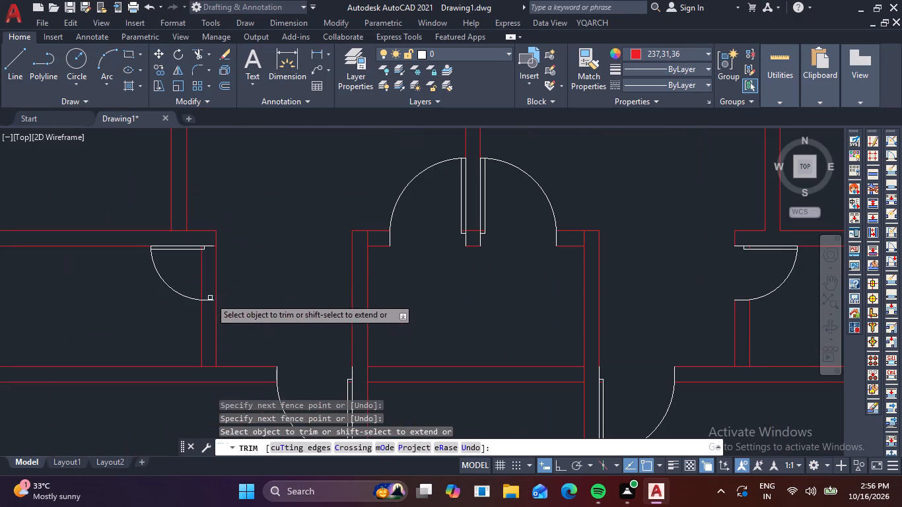
{"action": "left_click", "coordinate": [194, 275]}
{"action": "left_click", "coordinate": [224, 272]}
{"action": "scroll", "coordinate": [299, 282], "scroll_direction": "down", "scroll_amount": 3}
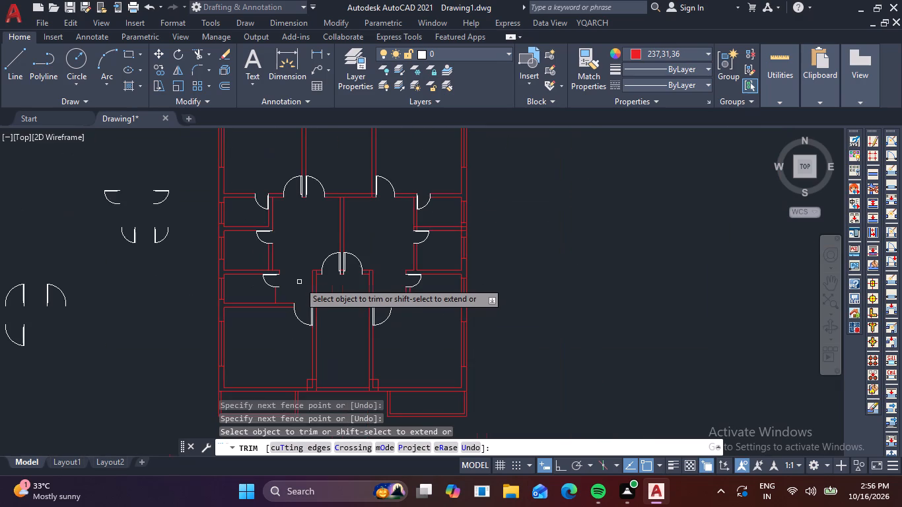
{"action": "scroll", "coordinate": [339, 311], "scroll_direction": "down", "scroll_amount": 1}
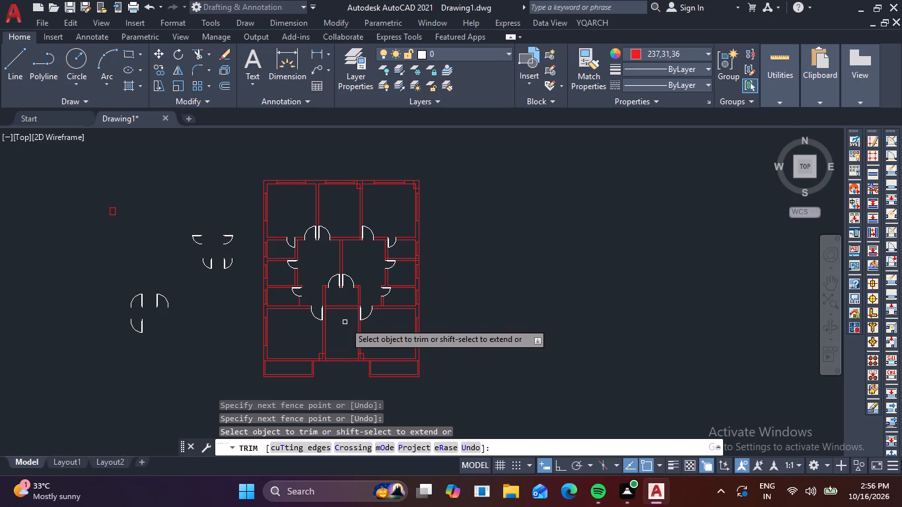
{"action": "key", "text": "Escape"}
{"action": "key", "text": "Escape"}
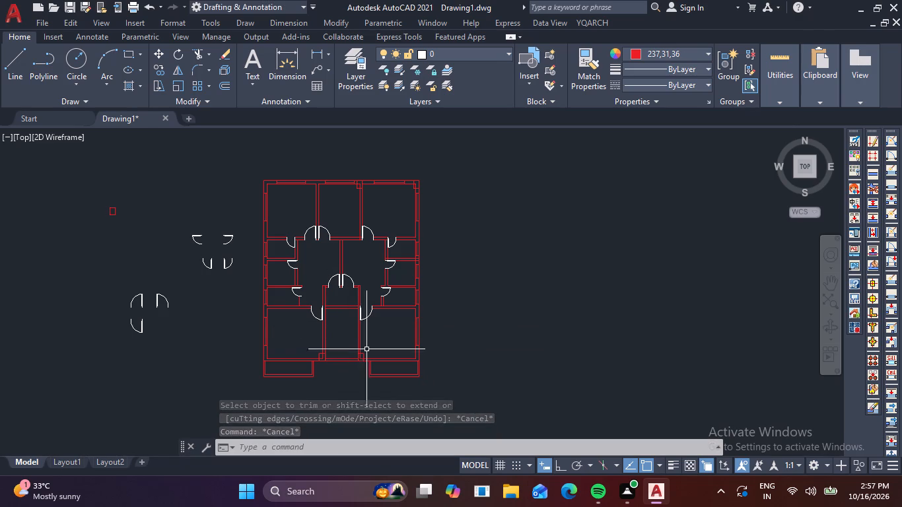
Trim the wall lines running inside the column at the central lower room's bottom-right corner.
{"action": "scroll", "coordinate": [339, 376], "scroll_direction": "up", "scroll_amount": 2}
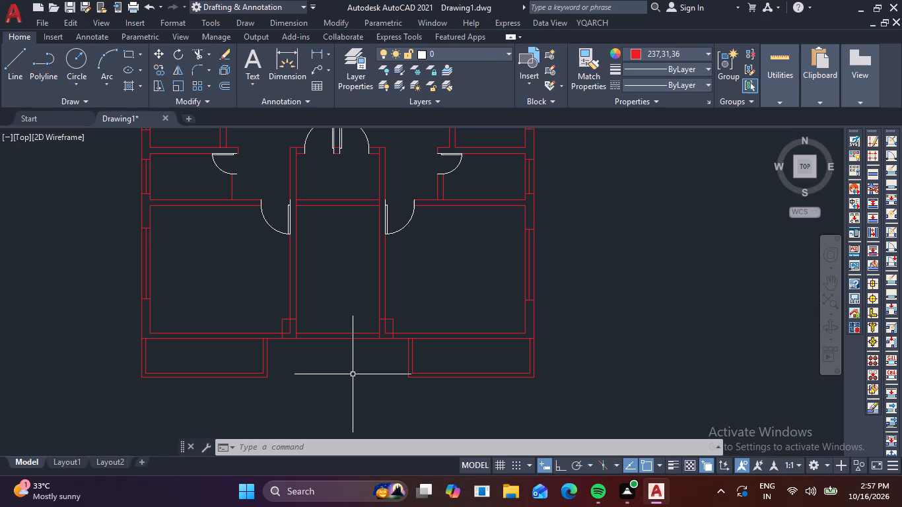
{"action": "type", "text": "tr"}
{"action": "key", "text": "space"}
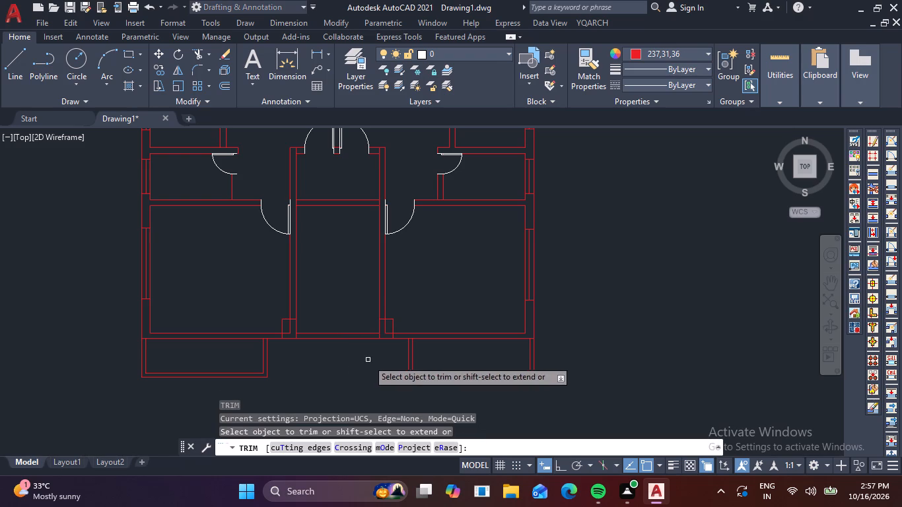
{"action": "scroll", "coordinate": [380, 331], "scroll_direction": "up", "scroll_amount": 3}
{"action": "left_click_drag", "start_coordinate": [384, 313], "coordinate": [407, 329]}
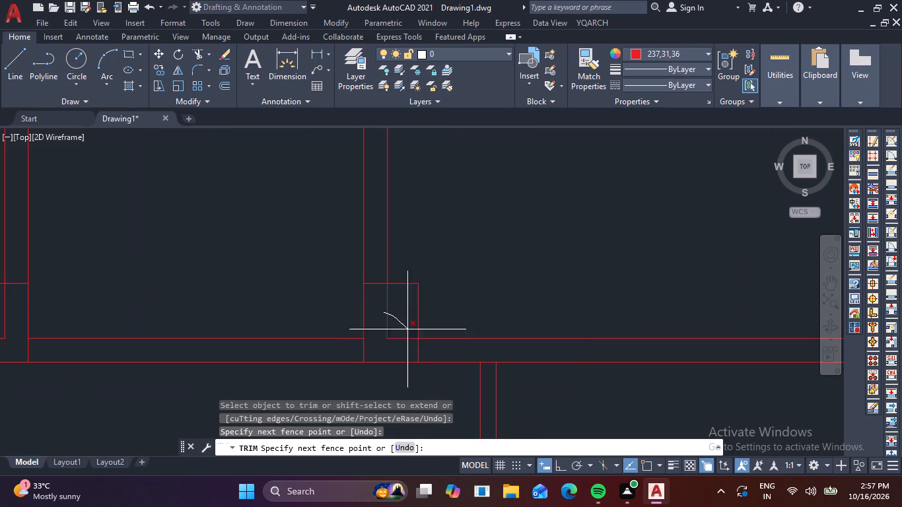
{"action": "left_click_drag", "start_coordinate": [407, 329], "coordinate": [411, 346]}
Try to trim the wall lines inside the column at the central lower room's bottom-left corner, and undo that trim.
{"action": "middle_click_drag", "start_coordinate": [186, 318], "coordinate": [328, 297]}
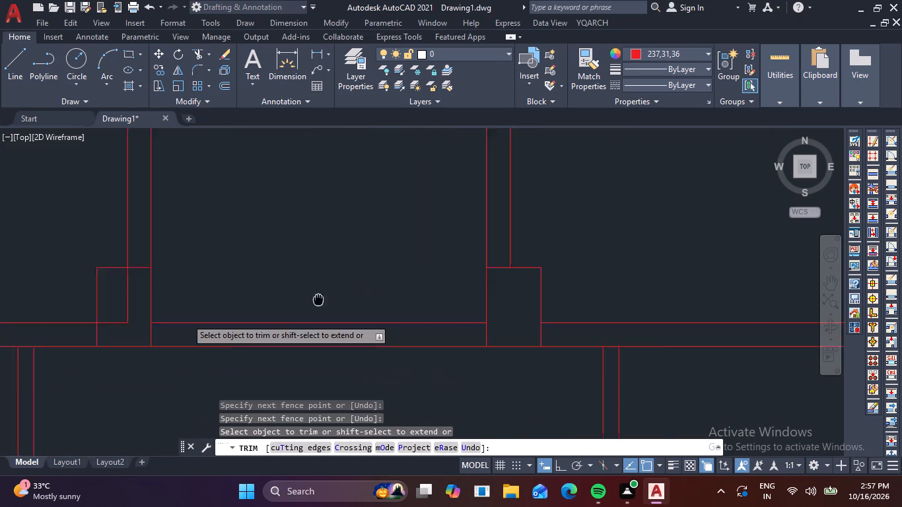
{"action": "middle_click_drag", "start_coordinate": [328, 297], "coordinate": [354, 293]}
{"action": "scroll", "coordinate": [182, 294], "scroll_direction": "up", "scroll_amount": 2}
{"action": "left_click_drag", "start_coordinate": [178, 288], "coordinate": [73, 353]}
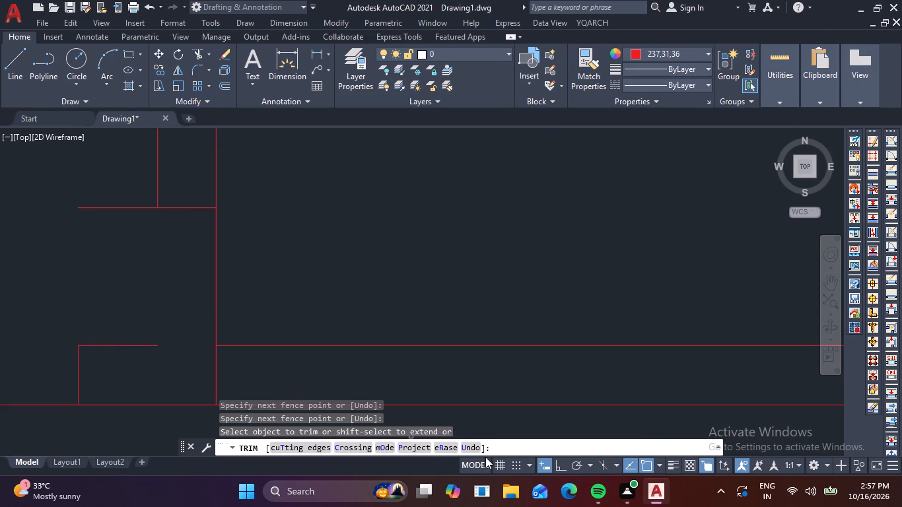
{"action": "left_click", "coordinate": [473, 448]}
Trim the wall lines running inside the column at the central lower room's bottom-left corner.
{"action": "middle_click_drag", "start_coordinate": [156, 309], "coordinate": [330, 283]}
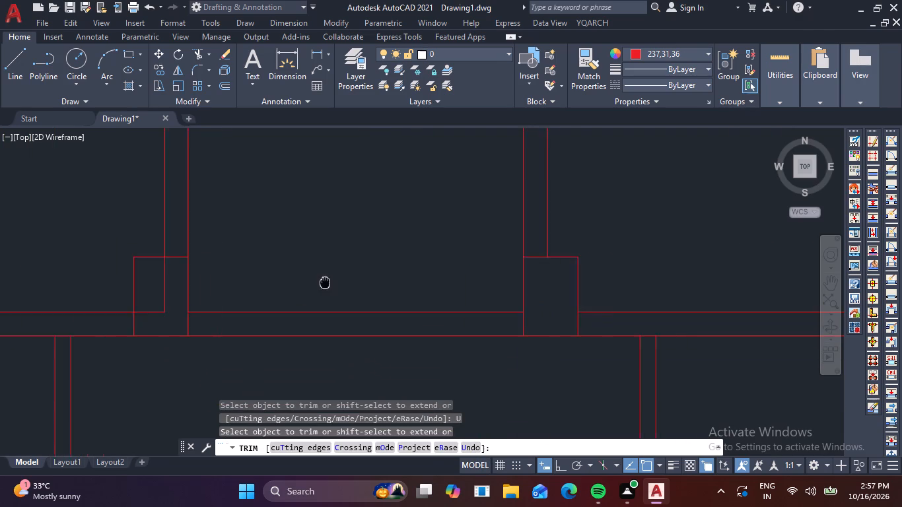
{"action": "middle_click_drag", "start_coordinate": [330, 283], "coordinate": [350, 283]}
{"action": "scroll", "coordinate": [182, 296], "scroll_direction": "up", "scroll_amount": 2}
{"action": "left_click_drag", "start_coordinate": [238, 290], "coordinate": [192, 351]}
{"action": "scroll", "coordinate": [230, 322], "scroll_direction": "down", "scroll_amount": 4}
{"action": "scroll", "coordinate": [507, 267], "scroll_direction": "down", "scroll_amount": 2}
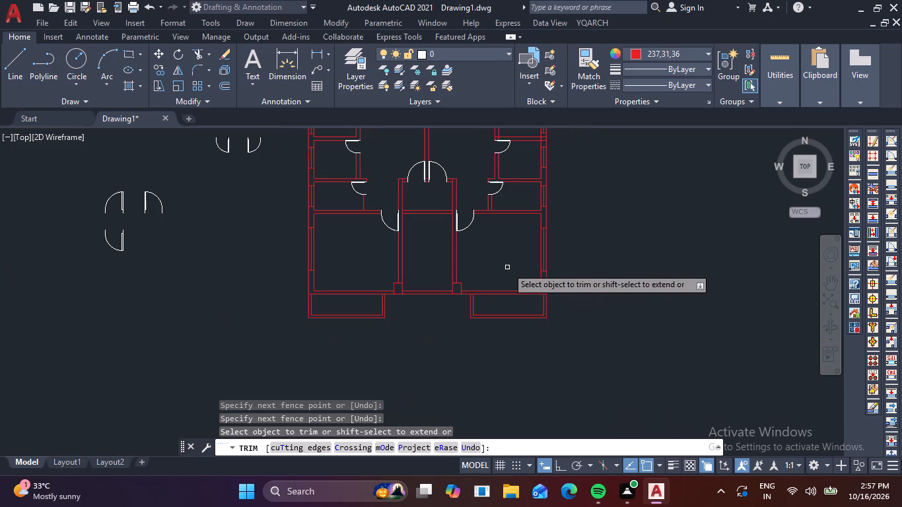
Trim the inner wall lines crossing the column at the plan's top-right corner.
{"action": "middle_click_drag", "start_coordinate": [572, 241], "coordinate": [617, 388]}
{"action": "scroll", "coordinate": [590, 164], "scroll_direction": "up", "scroll_amount": 2}
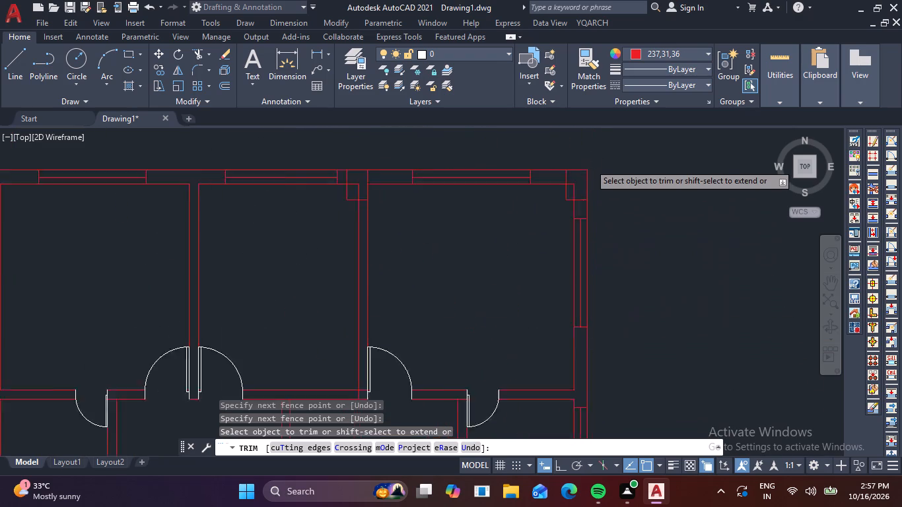
{"action": "scroll", "coordinate": [590, 164], "scroll_direction": "up", "scroll_amount": 2}
{"action": "left_click_drag", "start_coordinate": [538, 212], "coordinate": [545, 236]}
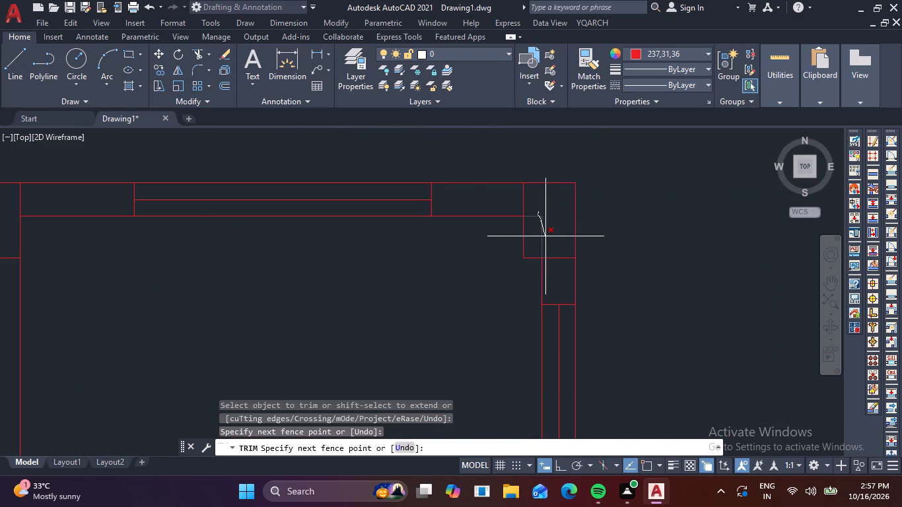
{"action": "left_click_drag", "start_coordinate": [545, 236], "coordinate": [546, 236]}
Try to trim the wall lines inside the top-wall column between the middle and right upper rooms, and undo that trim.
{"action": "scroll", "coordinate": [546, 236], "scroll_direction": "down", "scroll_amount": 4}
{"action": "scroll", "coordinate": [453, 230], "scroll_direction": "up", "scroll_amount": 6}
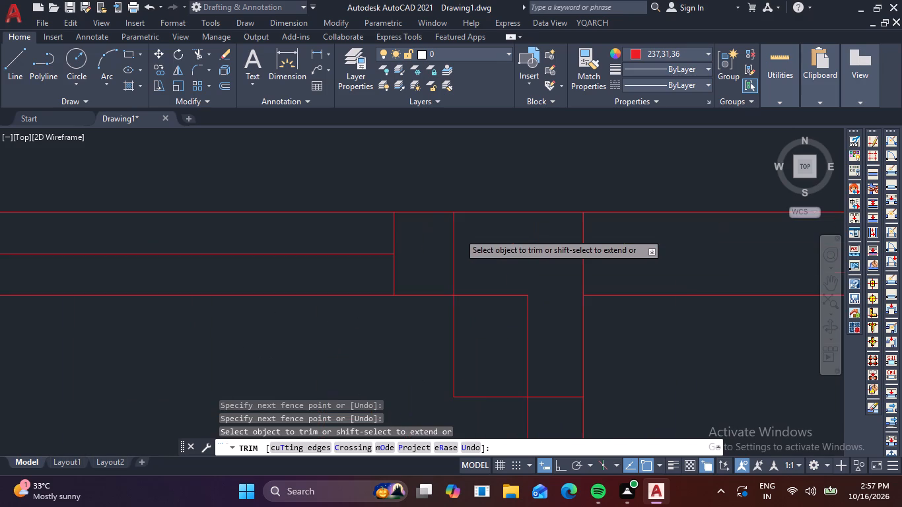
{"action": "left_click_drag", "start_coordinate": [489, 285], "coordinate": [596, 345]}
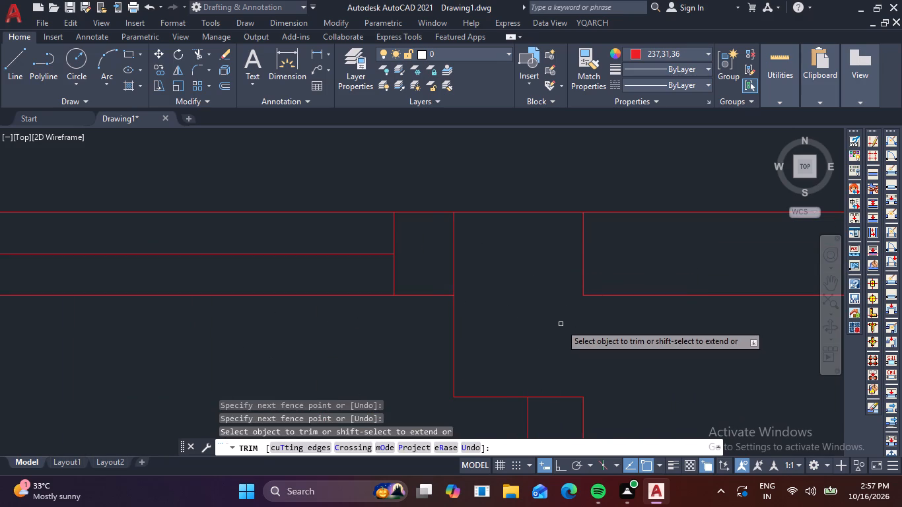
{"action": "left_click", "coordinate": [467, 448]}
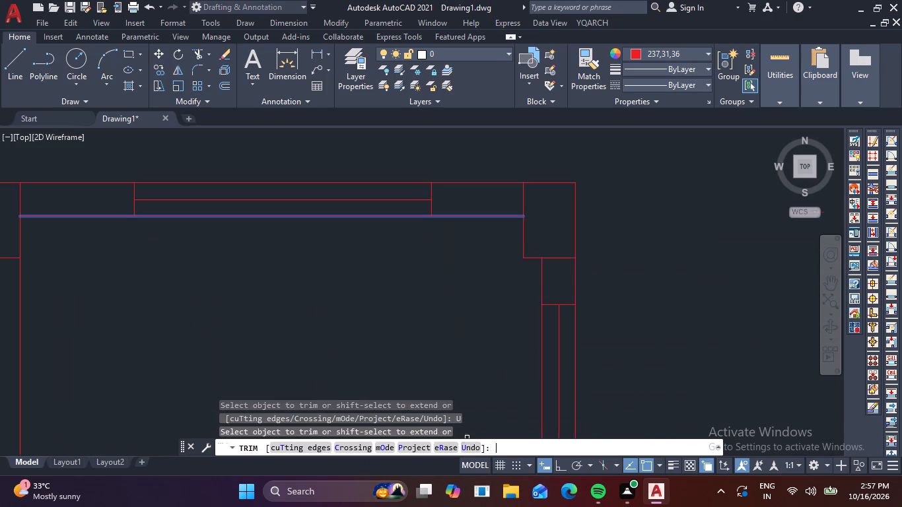
Trim the wall lines running inside the top-wall column between the middle and right upper rooms.
{"action": "scroll", "coordinate": [485, 252], "scroll_direction": "down", "scroll_amount": 4}
{"action": "scroll", "coordinate": [418, 254], "scroll_direction": "up", "scroll_amount": 6}
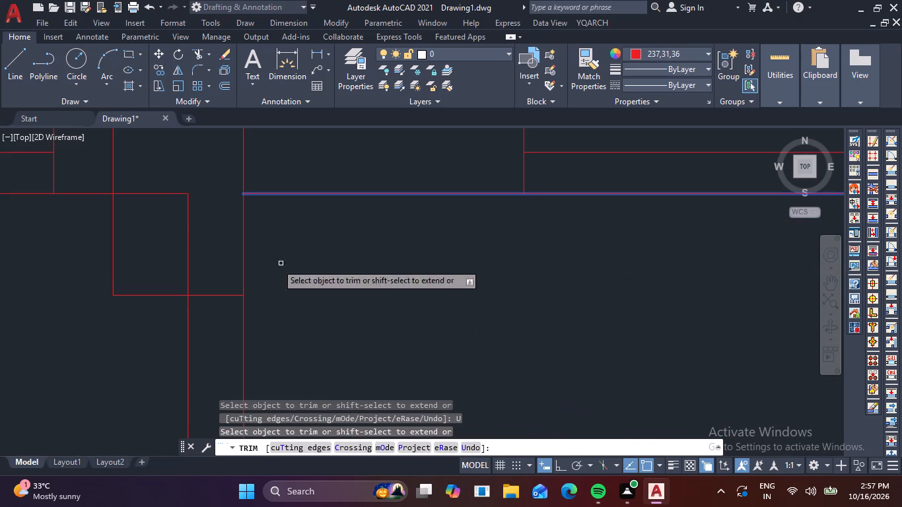
{"action": "left_click_drag", "start_coordinate": [153, 185], "coordinate": [197, 232]}
{"action": "scroll", "coordinate": [191, 235], "scroll_direction": "down", "scroll_amount": 4}
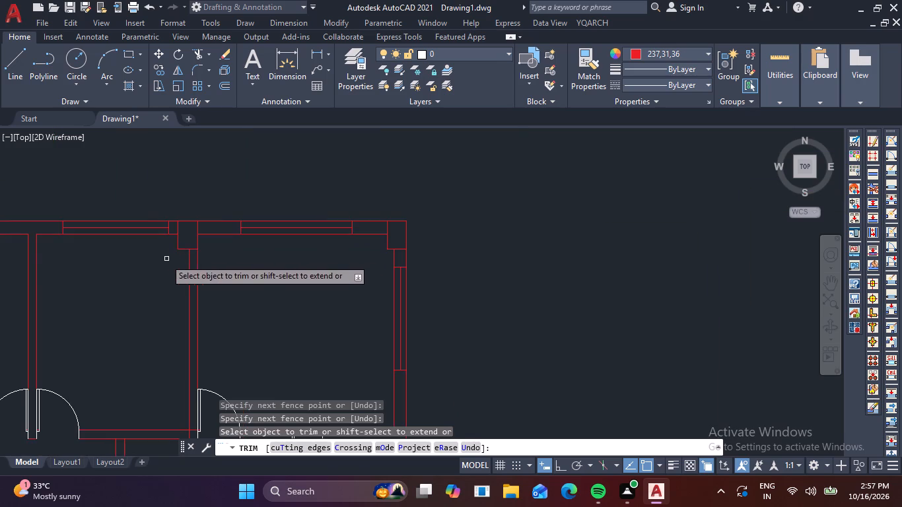
{"action": "middle_click_drag", "start_coordinate": [103, 261], "coordinate": [388, 269]}
{"action": "scroll", "coordinate": [388, 270], "scroll_direction": "down", "scroll_amount": 1}
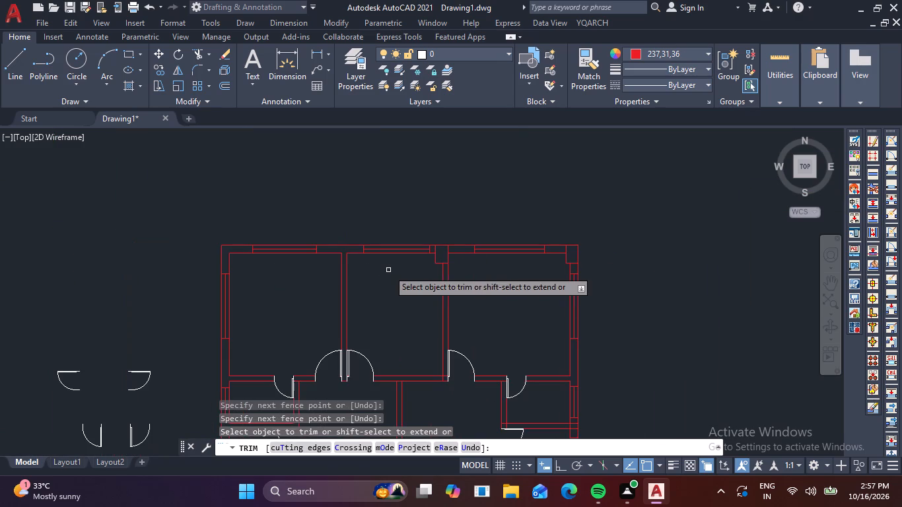
{"action": "middle_click_drag", "start_coordinate": [392, 283], "coordinate": [369, 238]}
{"action": "key", "text": "Escape"}
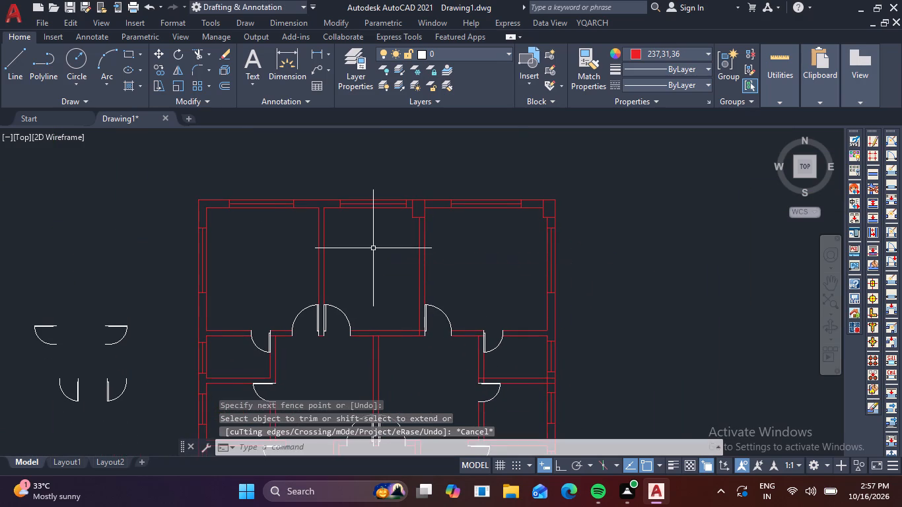
Rotate the spare column outside the plan by 270° with ortho on, so its long side lies horizontal.
{"action": "scroll", "coordinate": [373, 248], "scroll_direction": "down", "scroll_amount": 2}
{"action": "left_click", "coordinate": [143, 249]}
{"action": "left_click", "coordinate": [228, 285]}
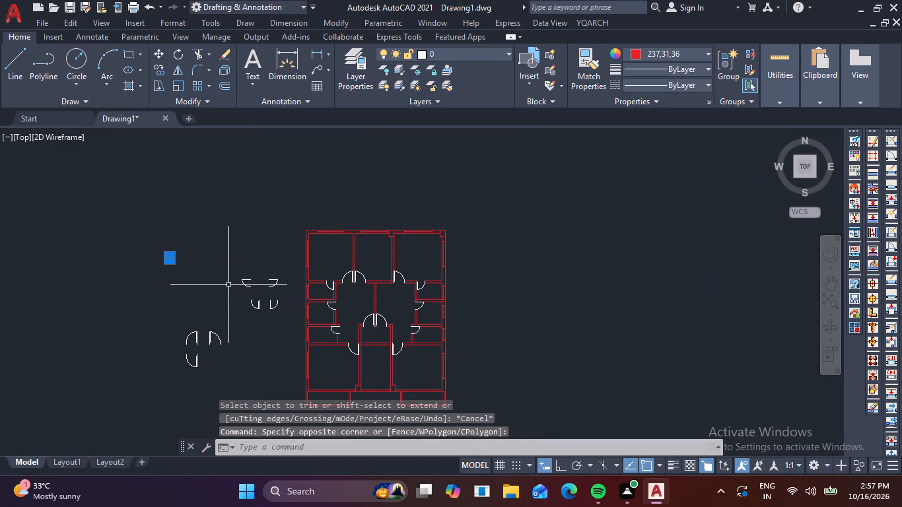
{"action": "scroll", "coordinate": [195, 271], "scroll_direction": "up", "scroll_amount": 4}
{"action": "middle_click_drag", "start_coordinate": [209, 279], "coordinate": [382, 304]}
{"action": "type", "text": "ro"}
{"action": "key", "text": "space"}
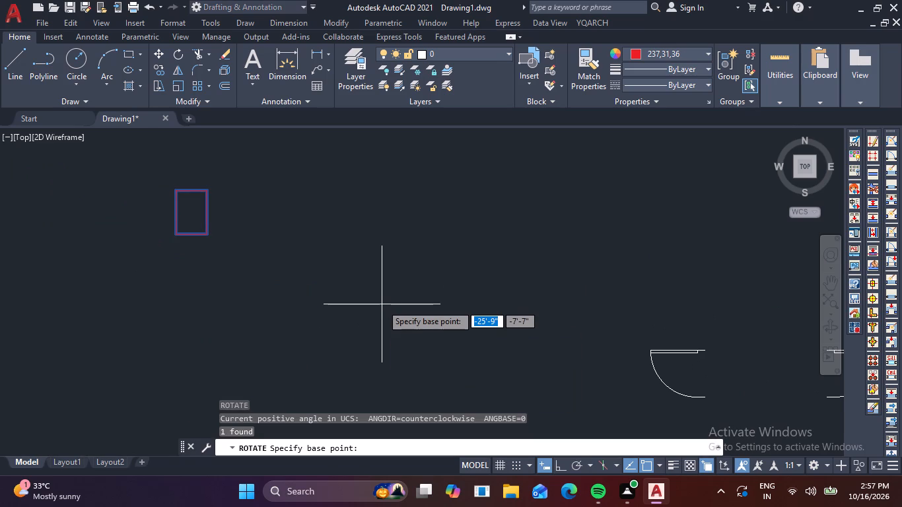
{"action": "key", "text": "F8"}
{"action": "left_click", "coordinate": [277, 274]}
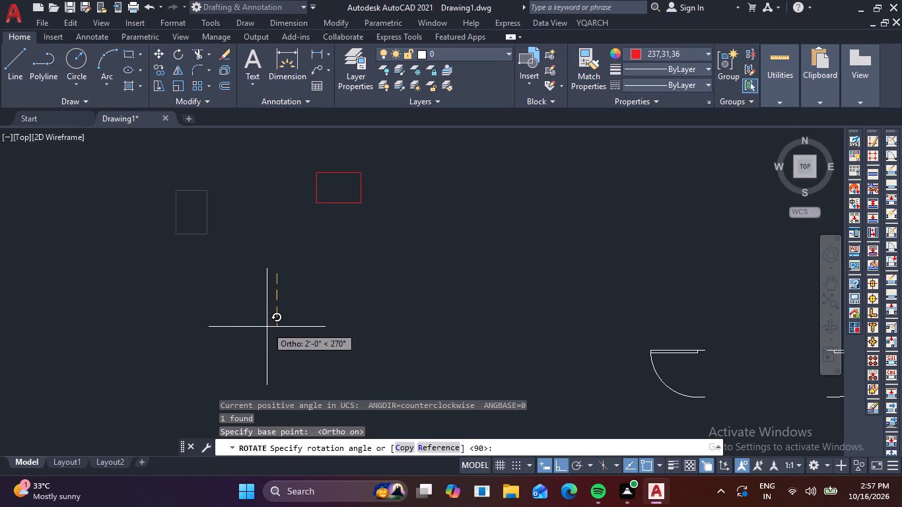
{"action": "left_click", "coordinate": [267, 327]}
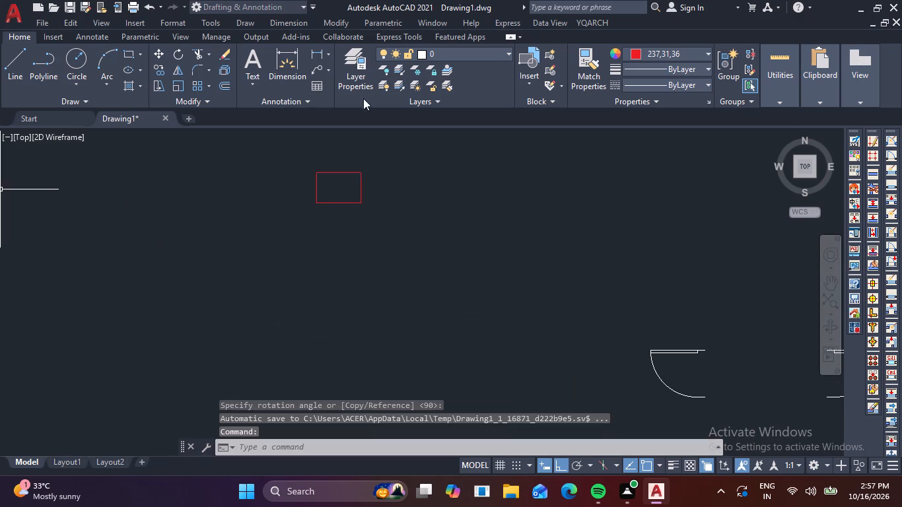
Copy the rotated column by its top-left corner onto the left outer wall, at the junction below the upper-left room.
{"action": "left_click", "coordinate": [281, 157]}
{"action": "left_click", "coordinate": [420, 217]}
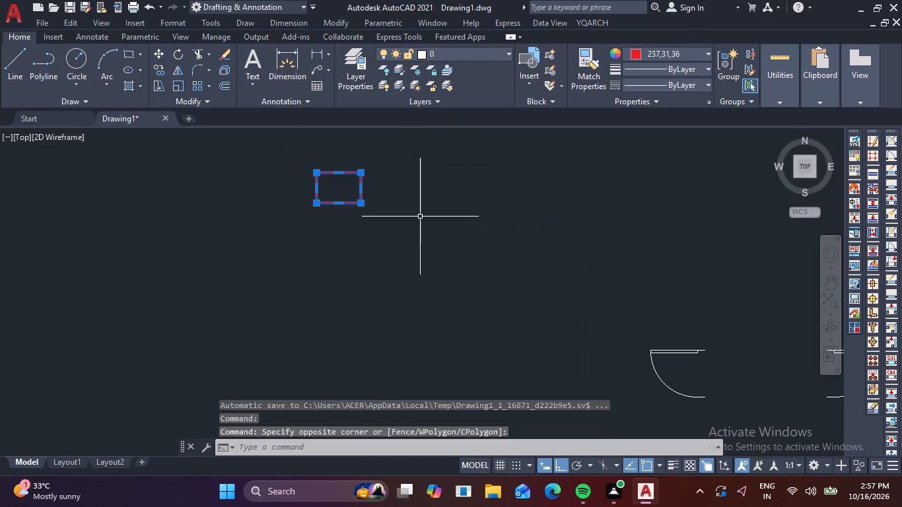
{"action": "type", "text": "co"}
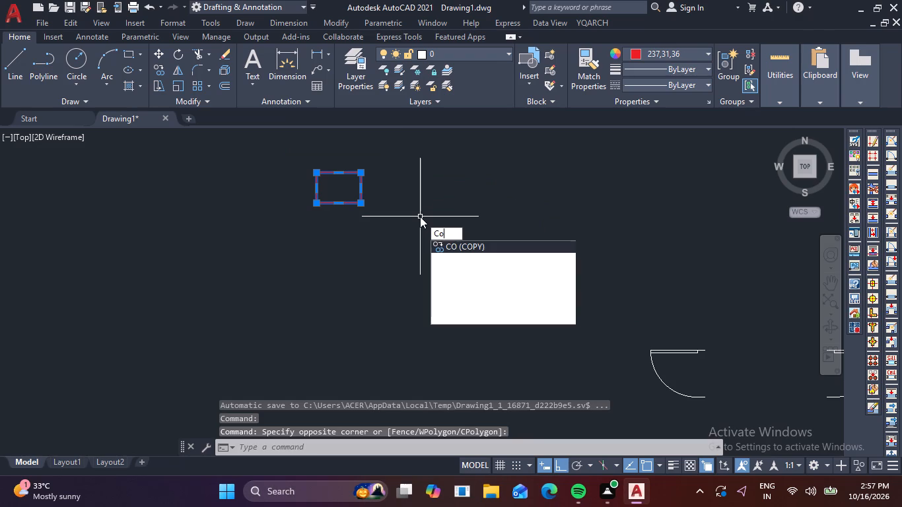
{"action": "key", "text": "space"}
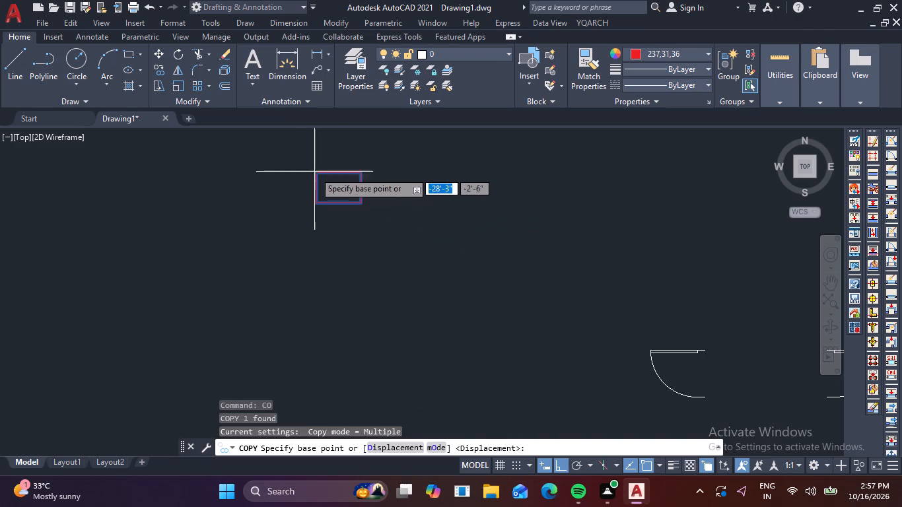
{"action": "left_click", "coordinate": [314, 176]}
{"action": "scroll", "coordinate": [448, 206], "scroll_direction": "down", "scroll_amount": 3}
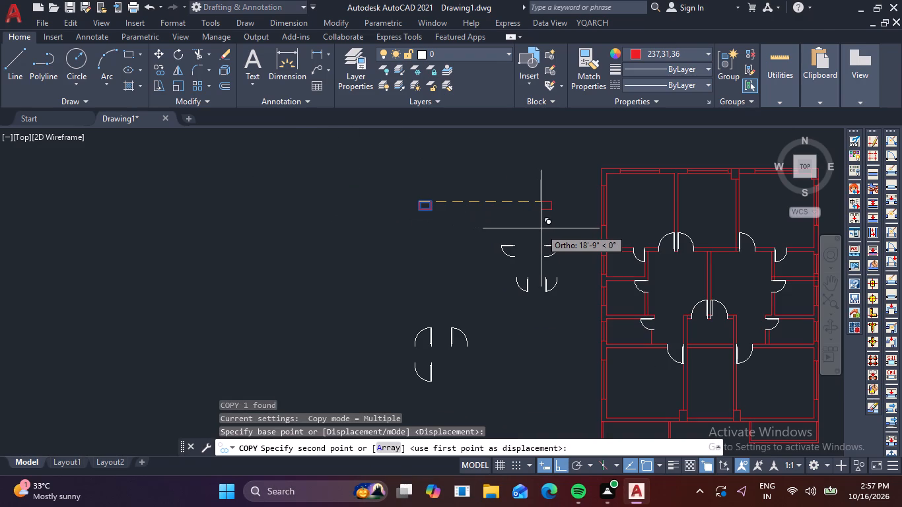
{"action": "key", "text": "F8"}
{"action": "scroll", "coordinate": [613, 261], "scroll_direction": "up", "scroll_amount": 3}
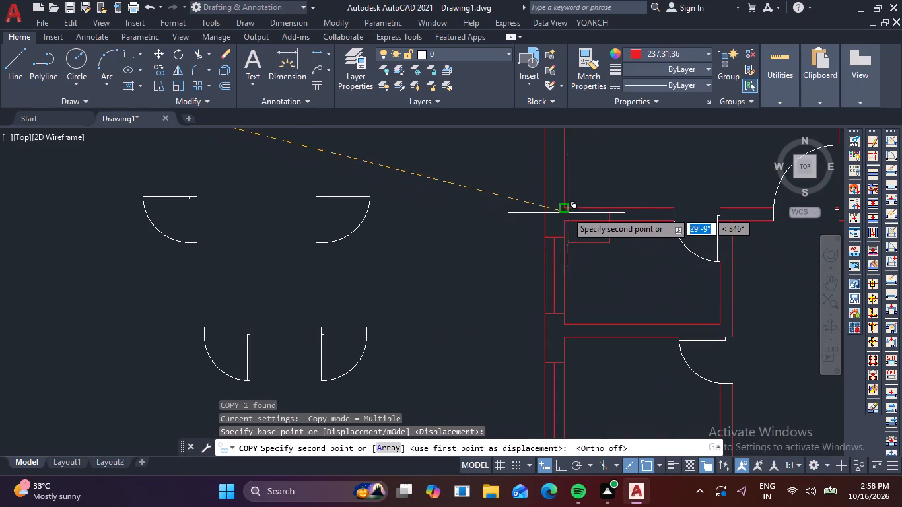
{"action": "scroll", "coordinate": [567, 208], "scroll_direction": "up", "scroll_amount": 3}
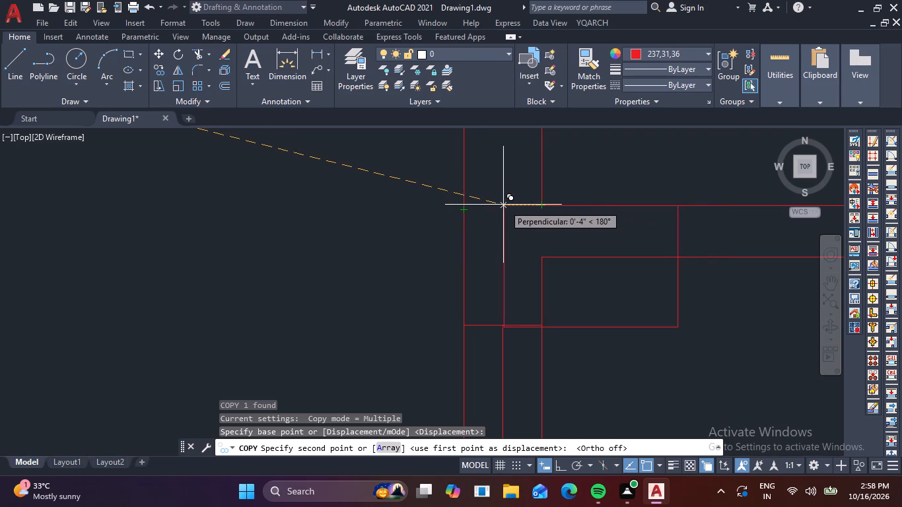
{"action": "left_click", "coordinate": [464, 211]}
Place another column copy on the left outer wall, at the cross wall between the second and third small rooms.
{"action": "scroll", "coordinate": [547, 238], "scroll_direction": "down", "scroll_amount": 1}
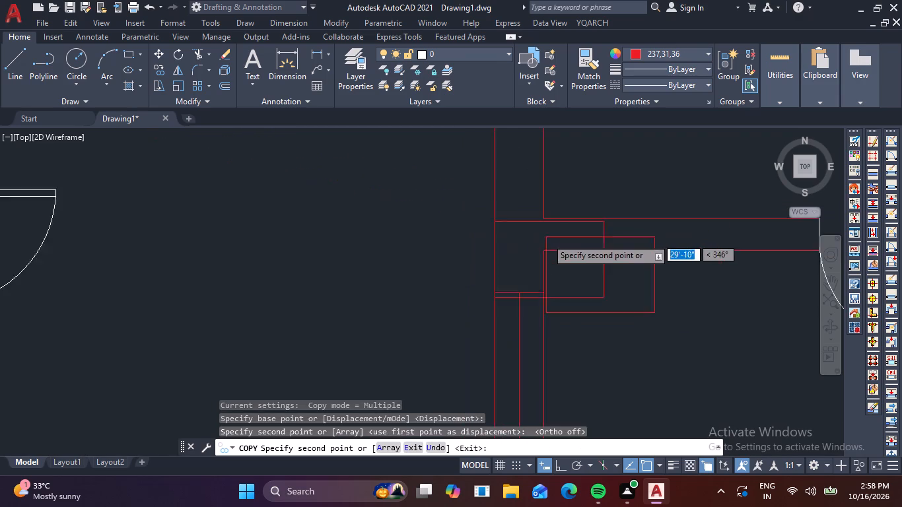
{"action": "scroll", "coordinate": [547, 238], "scroll_direction": "down", "scroll_amount": 1}
{"action": "middle_click_drag", "start_coordinate": [631, 287], "coordinate": [696, 168]}
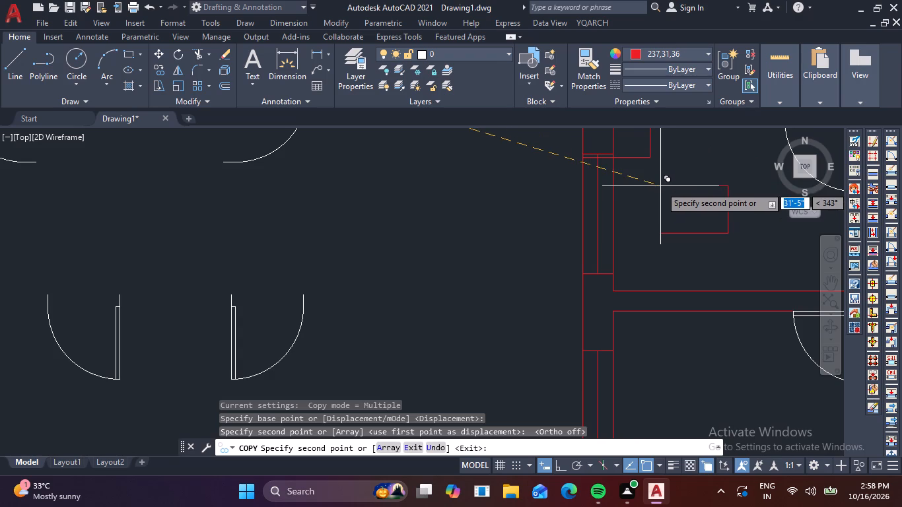
{"action": "scroll", "coordinate": [698, 276], "scroll_direction": "down", "scroll_amount": 2}
{"action": "middle_click_drag", "start_coordinate": [703, 283], "coordinate": [671, 245]}
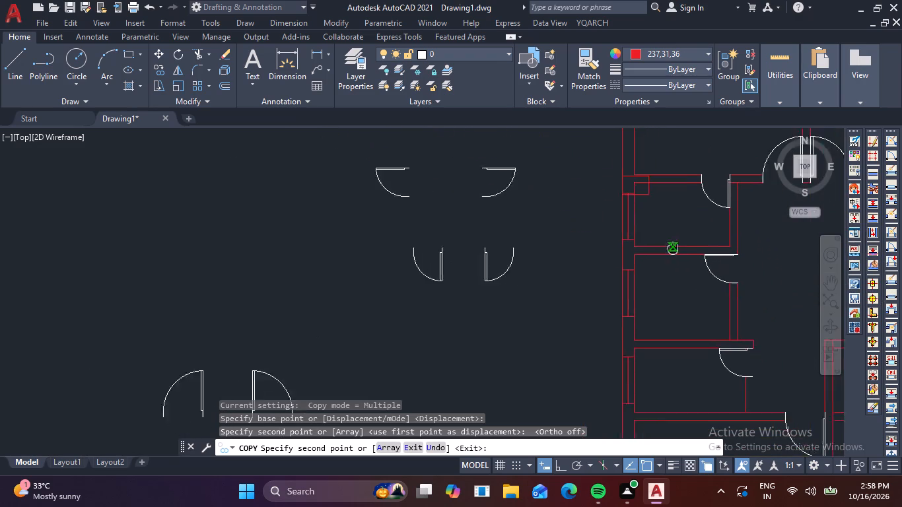
{"action": "middle_click_drag", "start_coordinate": [671, 245], "coordinate": [596, 162]}
{"action": "scroll", "coordinate": [580, 281], "scroll_direction": "up", "scroll_amount": 2}
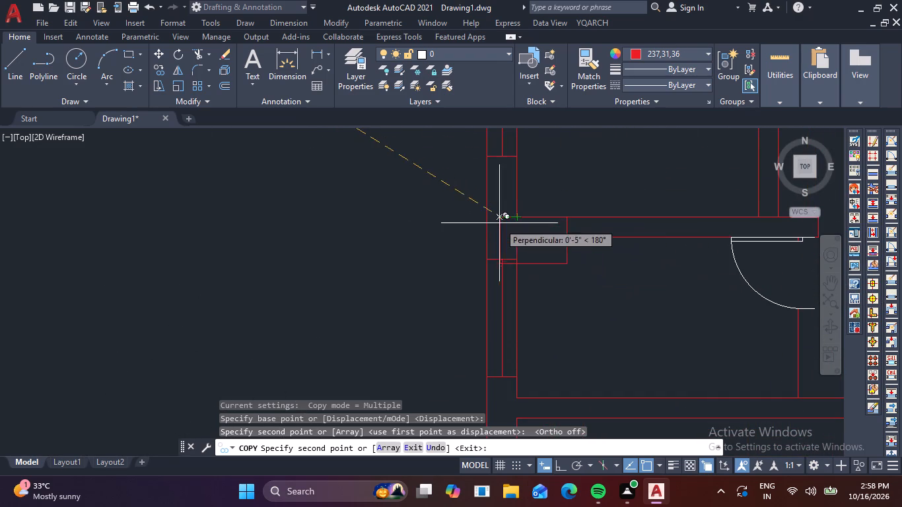
{"action": "scroll", "coordinate": [507, 215], "scroll_direction": "up", "scroll_amount": 3}
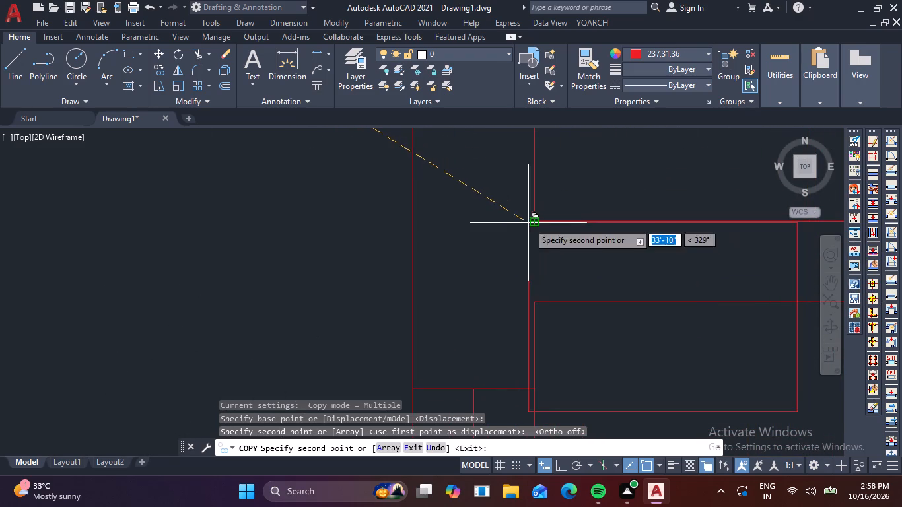
{"action": "left_click", "coordinate": [409, 228]}
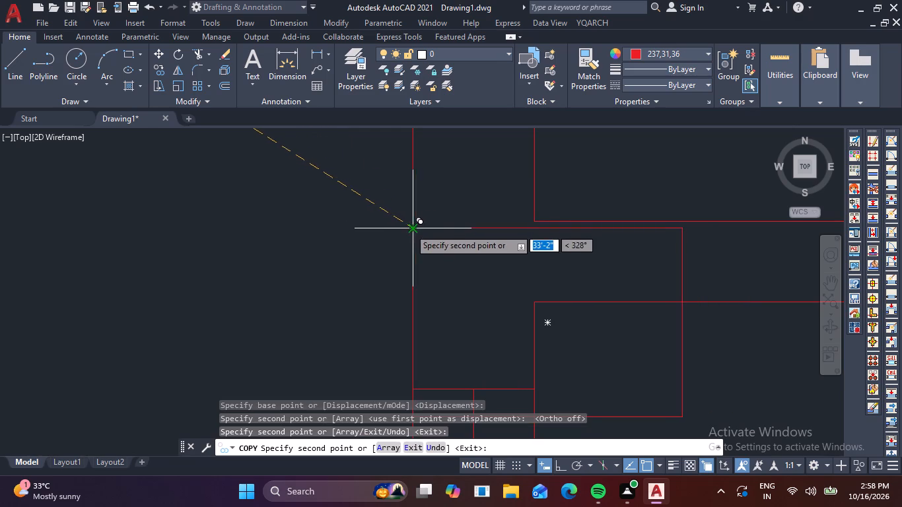
Place a column copy on the top outer wall where the partition between the left and middle upper rooms meets it.
{"action": "scroll", "coordinate": [509, 256], "scroll_direction": "down", "scroll_amount": 2}
{"action": "middle_click_drag", "start_coordinate": [569, 297], "coordinate": [563, 135]}
{"action": "scroll", "coordinate": [571, 134], "scroll_direction": "down", "scroll_amount": 1}
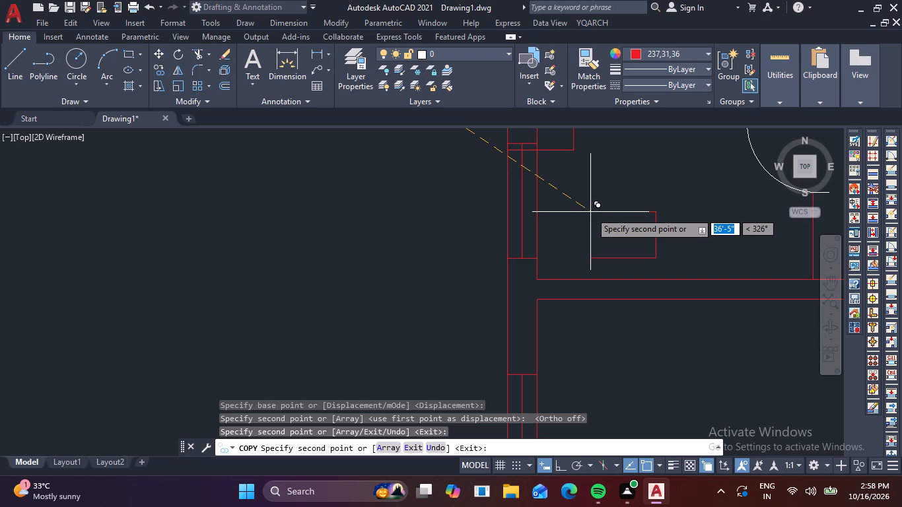
{"action": "scroll", "coordinate": [590, 212], "scroll_direction": "down", "scroll_amount": 2}
{"action": "middle_click_drag", "start_coordinate": [590, 212], "coordinate": [423, 357]}
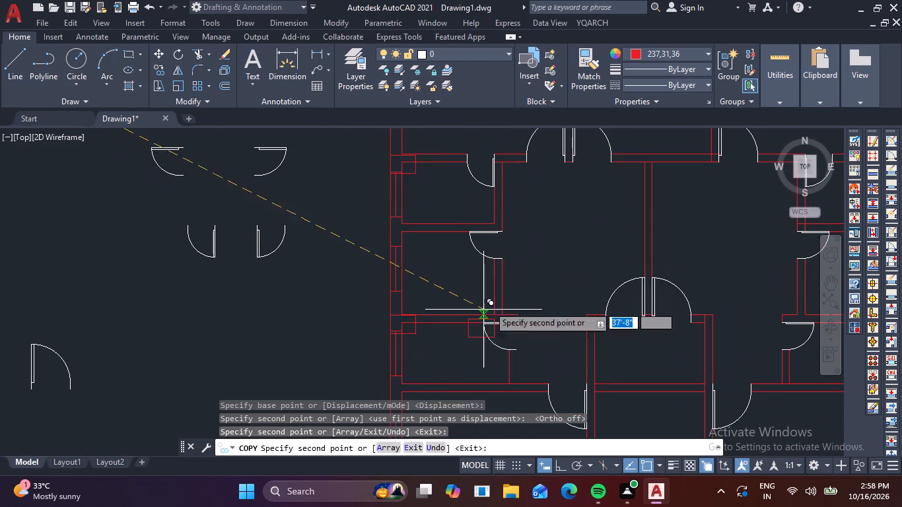
{"action": "middle_click_drag", "start_coordinate": [568, 231], "coordinate": [559, 343]}
{"action": "middle_click_drag", "start_coordinate": [596, 254], "coordinate": [567, 354]}
{"action": "scroll", "coordinate": [519, 168], "scroll_direction": "up", "scroll_amount": 2}
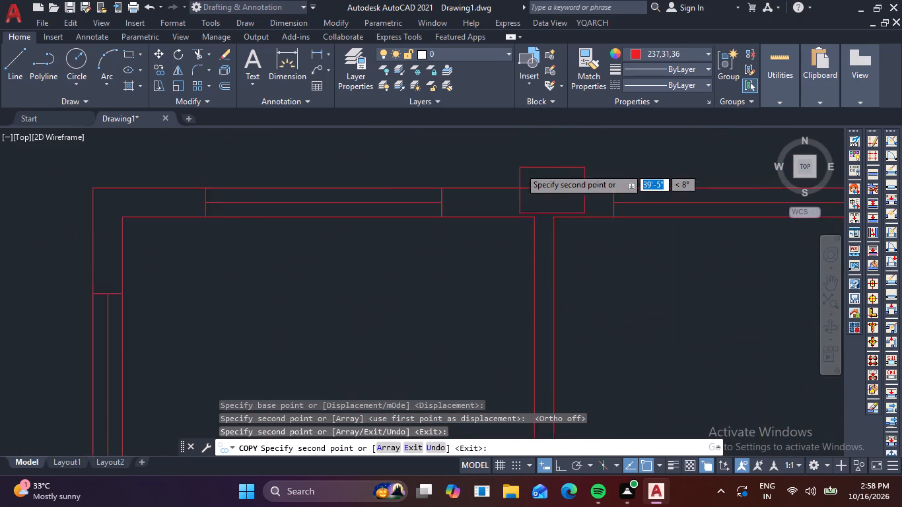
{"action": "scroll", "coordinate": [520, 168], "scroll_direction": "up", "scroll_amount": 1}
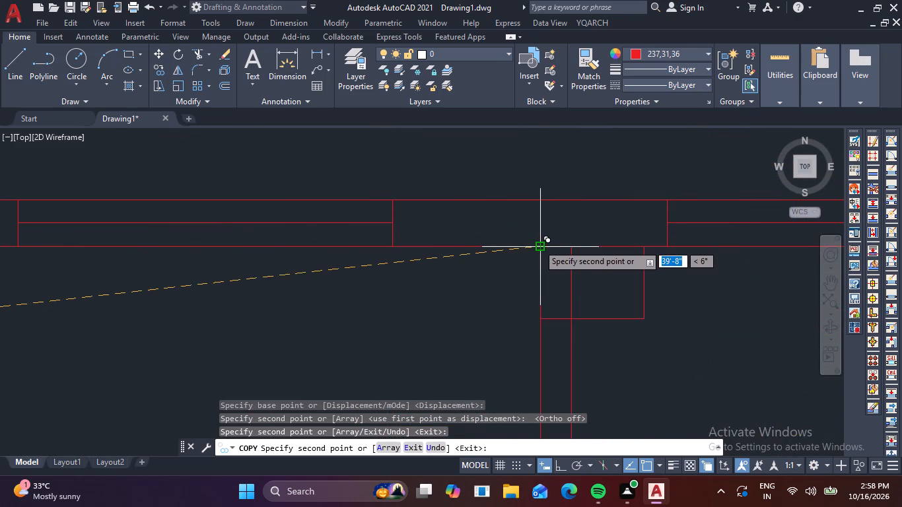
{"action": "left_click", "coordinate": [543, 204]}
{"action": "scroll", "coordinate": [562, 239], "scroll_direction": "down", "scroll_amount": 2}
{"action": "middle_click_drag", "start_coordinate": [654, 262], "coordinate": [462, 280]}
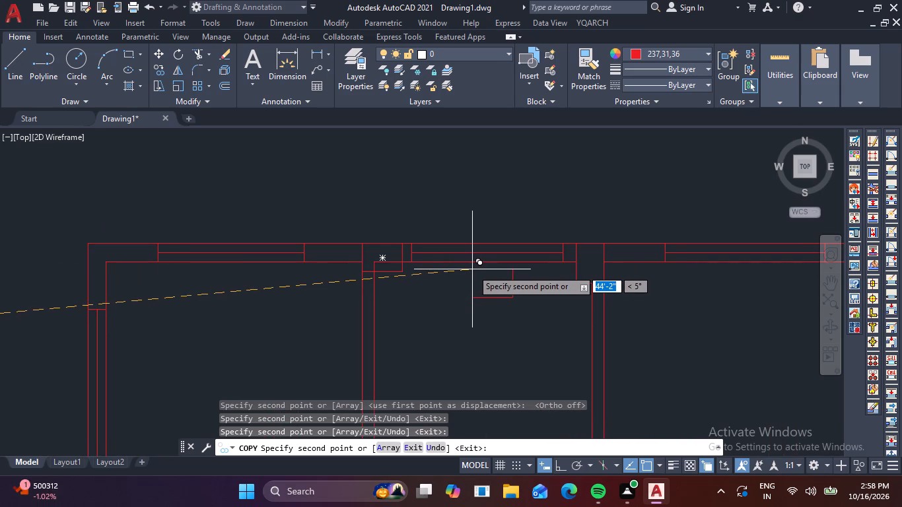
{"action": "key", "text": "Escape"}
Copy the spare horizontal column by its top-right corner to the wall corner just left of the central double doors.
{"action": "scroll", "coordinate": [340, 290], "scroll_direction": "down", "scroll_amount": 4}
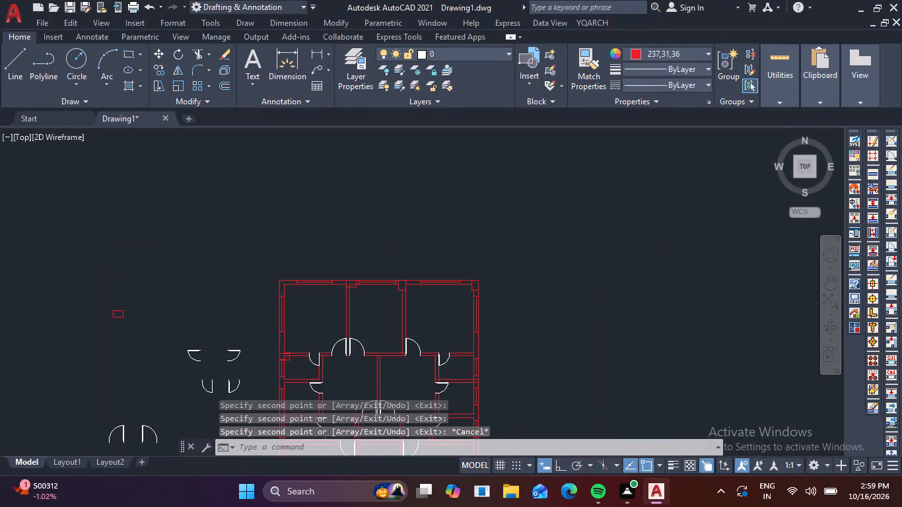
{"action": "left_click", "coordinate": [179, 283]}
{"action": "left_click", "coordinate": [235, 320]}
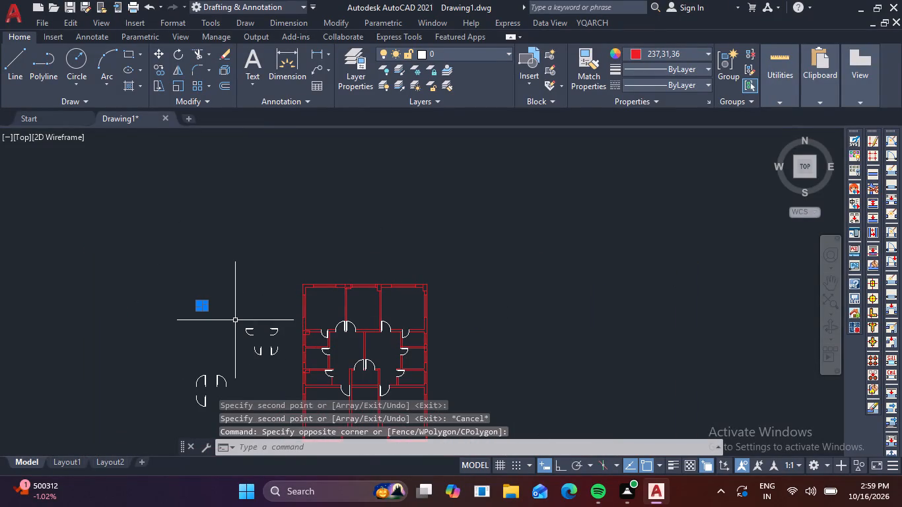
{"action": "key", "text": "c"}
{"action": "type", "text": "o"}
{"action": "key", "text": "space"}
{"action": "scroll", "coordinate": [223, 314], "scroll_direction": "up", "scroll_amount": 4}
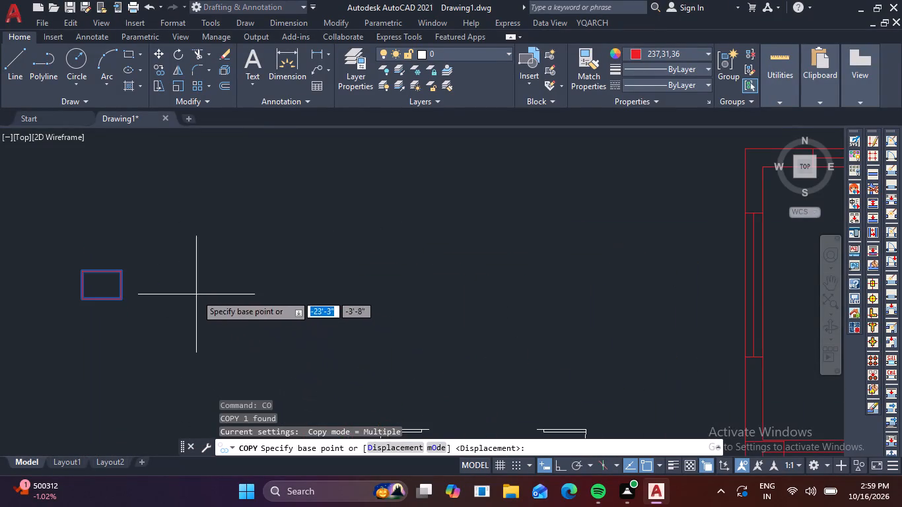
{"action": "left_click", "coordinate": [125, 274]}
{"action": "scroll", "coordinate": [201, 267], "scroll_direction": "down", "scroll_amount": 3}
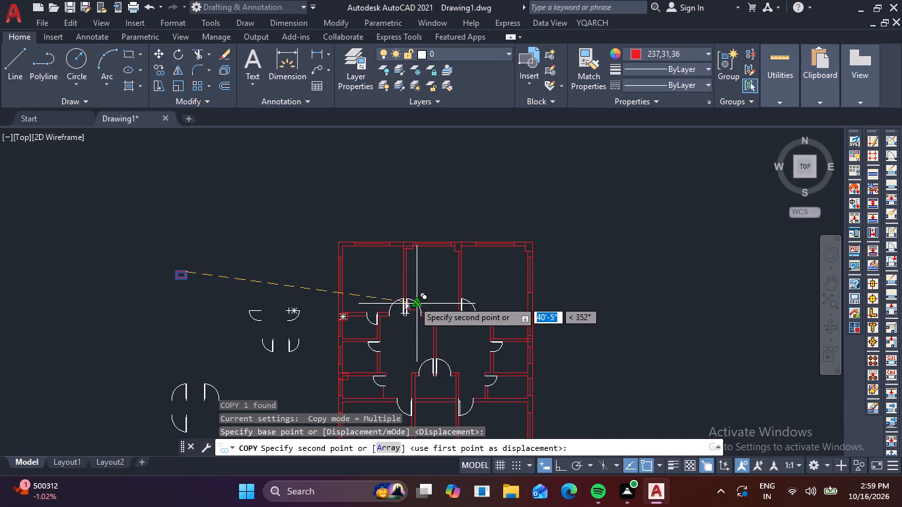
{"action": "middle_click_drag", "start_coordinate": [419, 300], "coordinate": [441, 222]}
{"action": "scroll", "coordinate": [424, 291], "scroll_direction": "up", "scroll_amount": 4}
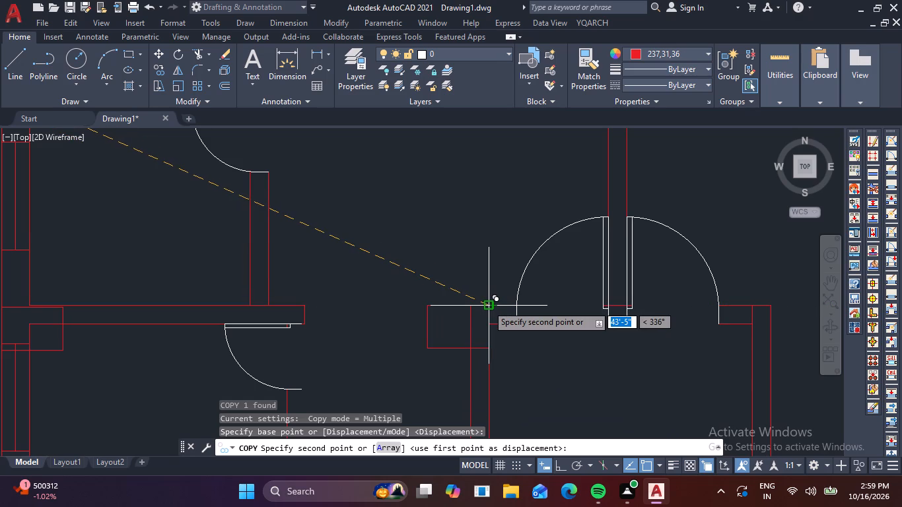
{"action": "left_click", "coordinate": [487, 305]}
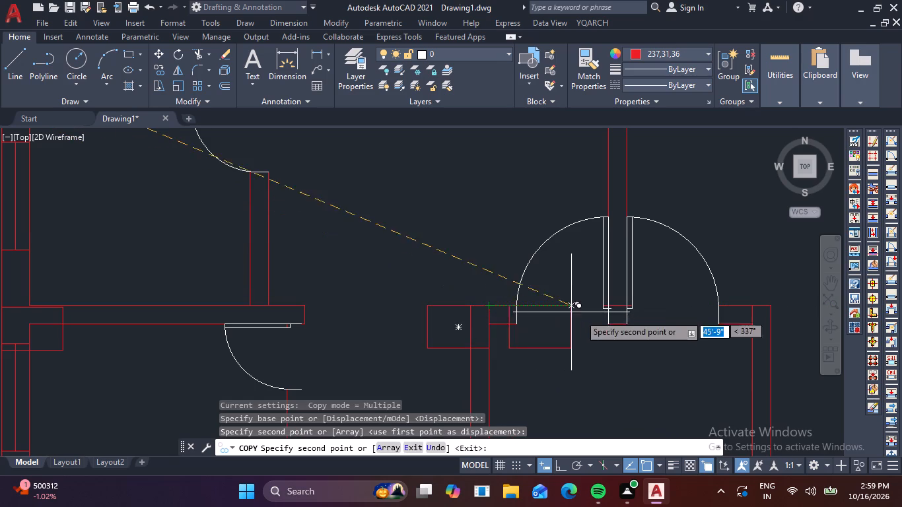
Place a column copy on the right outer wall, at the cross wall between the second and third small rooms.
{"action": "scroll", "coordinate": [623, 335], "scroll_direction": "down", "scroll_amount": 2}
{"action": "middle_click_drag", "start_coordinate": [634, 364], "coordinate": [608, 267]}
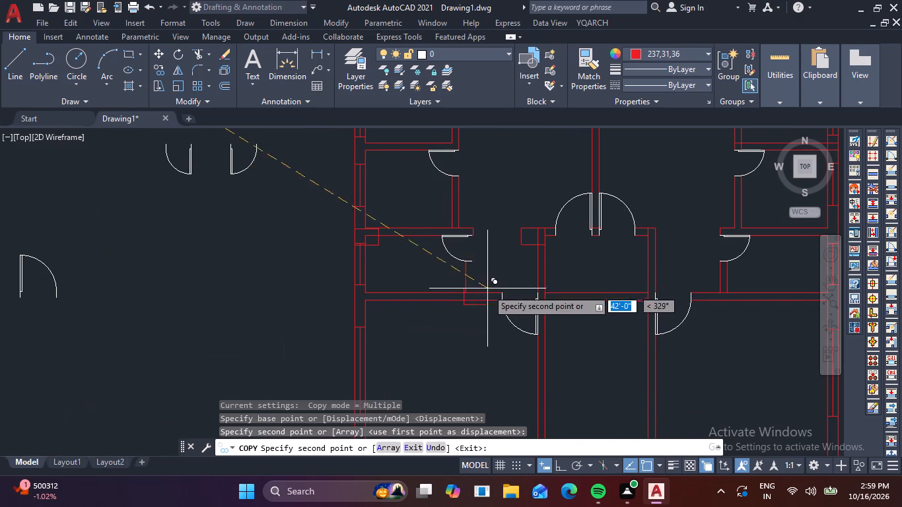
{"action": "scroll", "coordinate": [483, 303], "scroll_direction": "down", "scroll_amount": 2}
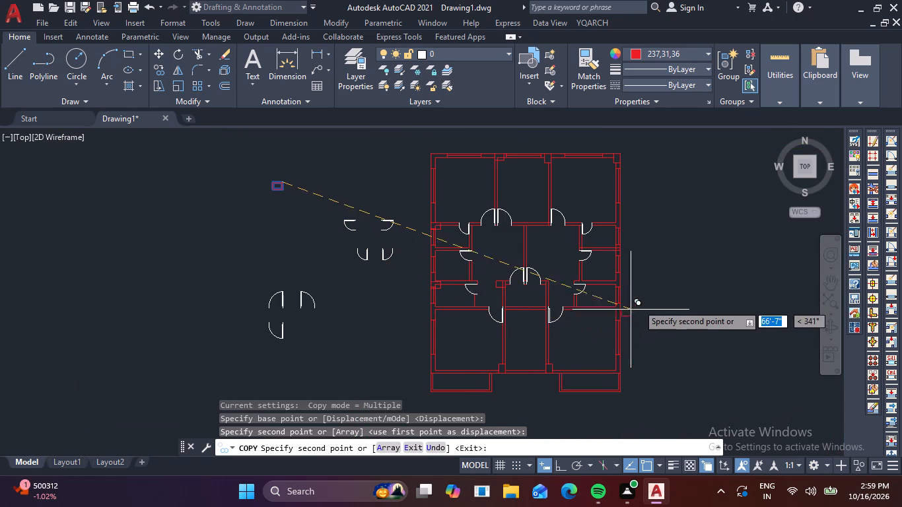
{"action": "scroll", "coordinate": [639, 300], "scroll_direction": "up", "scroll_amount": 3}
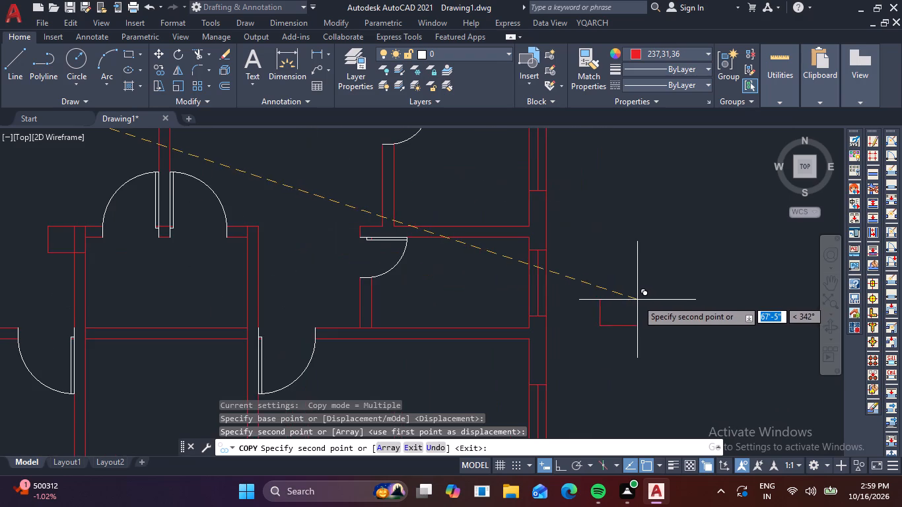
{"action": "middle_click_drag", "start_coordinate": [637, 300], "coordinate": [643, 330]}
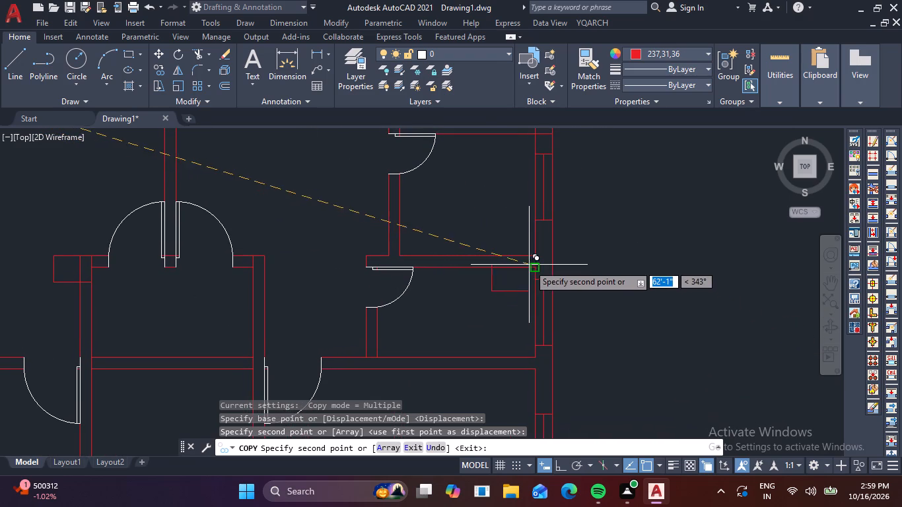
{"action": "scroll", "coordinate": [529, 262], "scroll_direction": "up", "scroll_amount": 2}
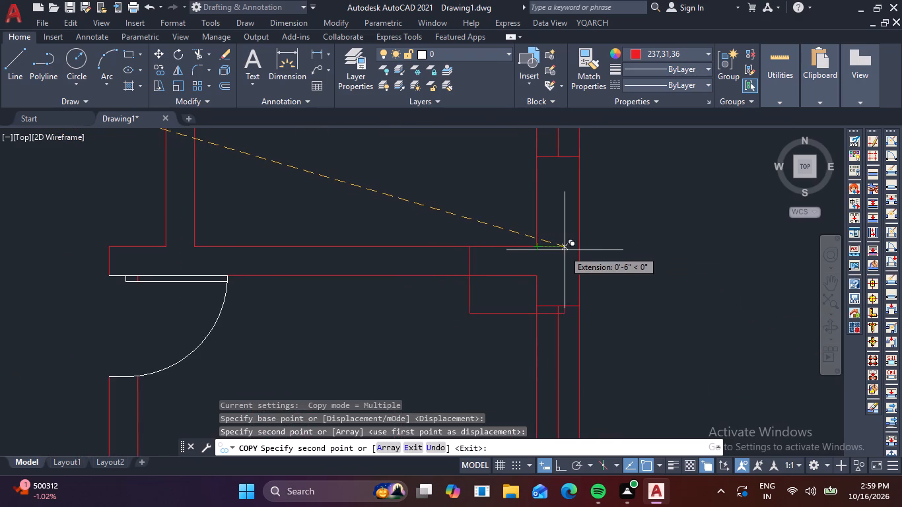
{"action": "left_click", "coordinate": [576, 248]}
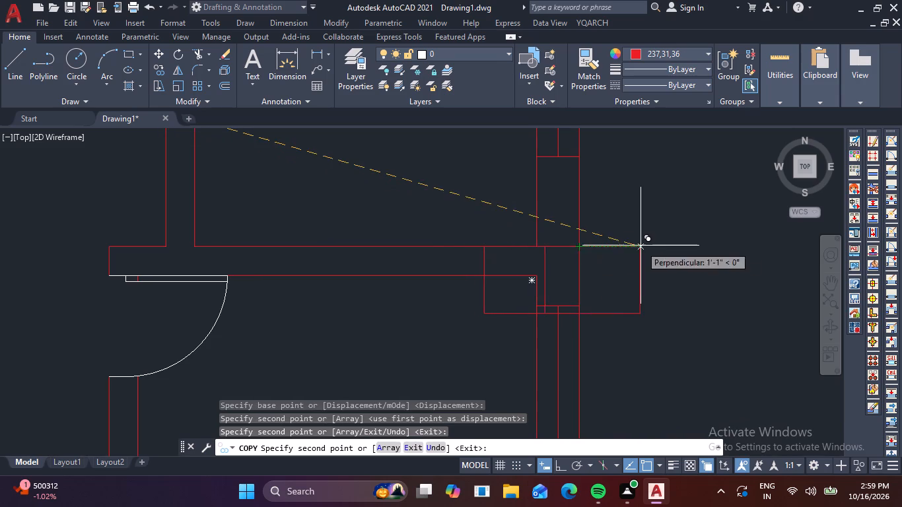
Place another column copy on the right outer wall, at the junction below the upper-right room.
{"action": "scroll", "coordinate": [642, 246], "scroll_direction": "down", "scroll_amount": 2}
{"action": "middle_click_drag", "start_coordinate": [650, 250], "coordinate": [596, 398]}
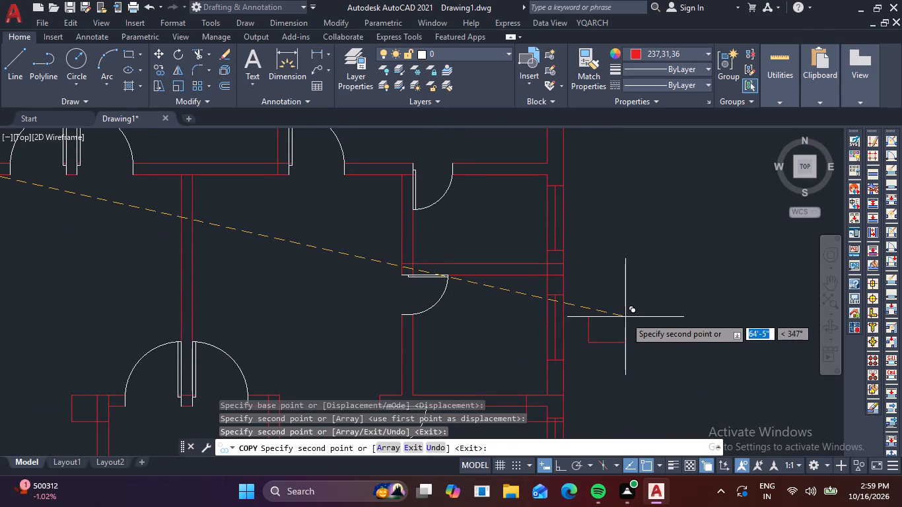
{"action": "middle_click_drag", "start_coordinate": [648, 296], "coordinate": [654, 378]}
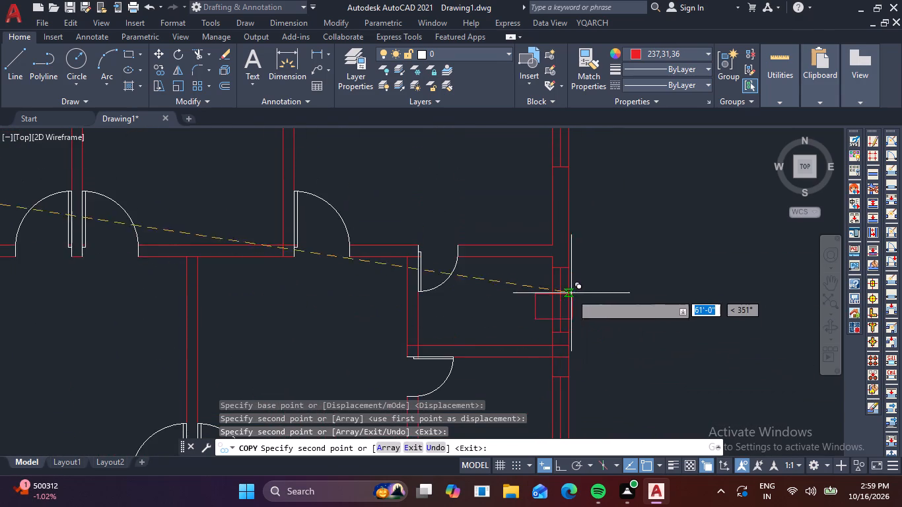
{"action": "scroll", "coordinate": [567, 283], "scroll_direction": "up", "scroll_amount": 2}
{"action": "middle_click_drag", "start_coordinate": [565, 267], "coordinate": [549, 388]}
{"action": "scroll", "coordinate": [503, 314], "scroll_direction": "up", "scroll_amount": 1}
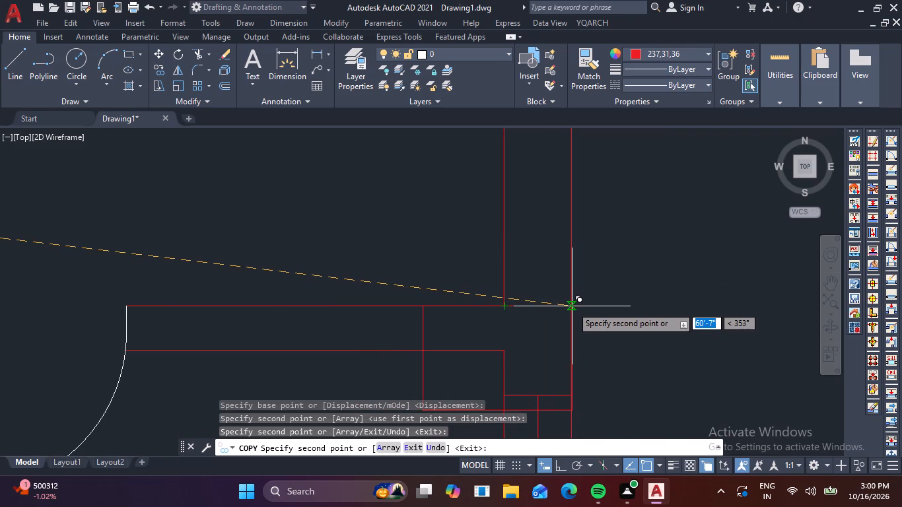
{"action": "scroll", "coordinate": [572, 306], "scroll_direction": "up", "scroll_amount": 2}
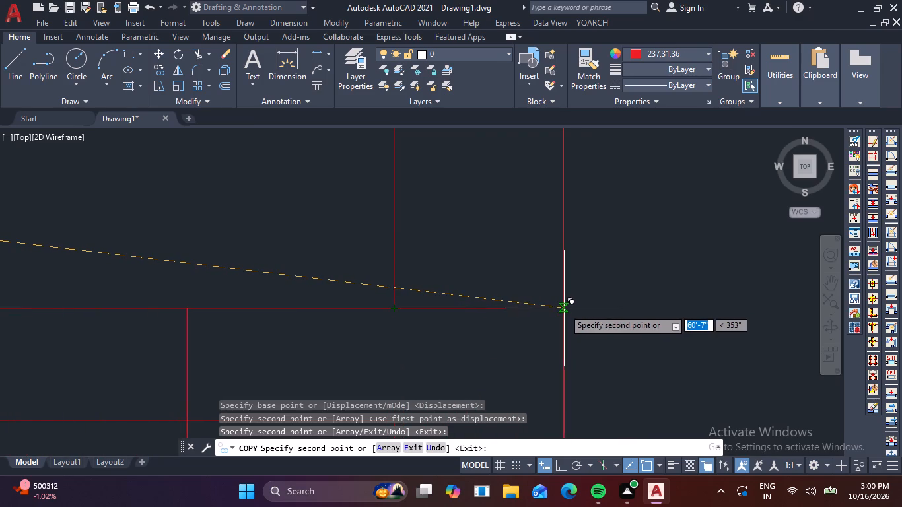
{"action": "left_click", "coordinate": [564, 308]}
Place a column copy against the right outer wall's outer face, just above the lower-right room's bottom corner, and end the copying.
{"action": "scroll", "coordinate": [751, 404], "scroll_direction": "down", "scroll_amount": 3}
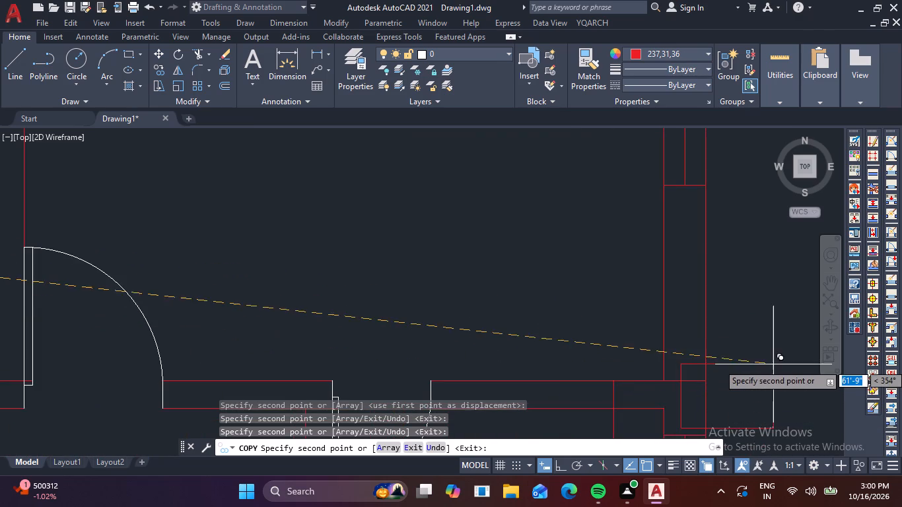
{"action": "scroll", "coordinate": [774, 363], "scroll_direction": "down", "scroll_amount": 4}
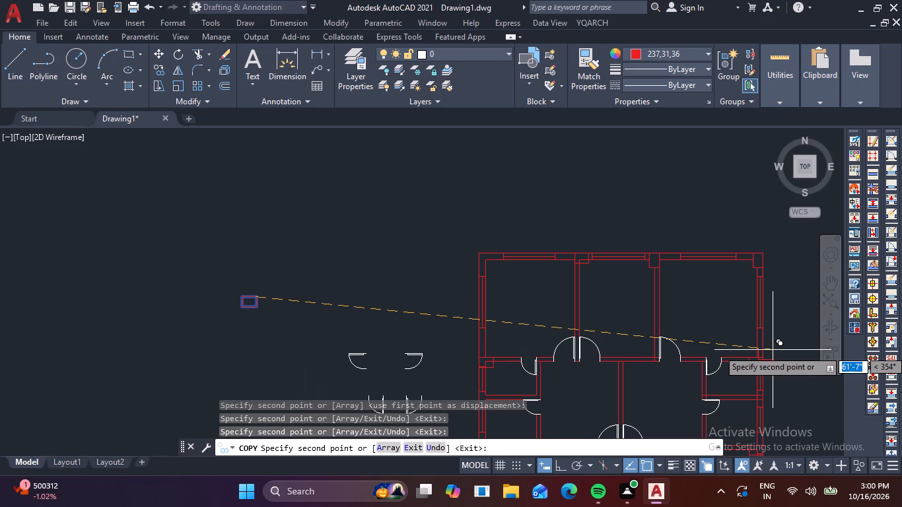
{"action": "scroll", "coordinate": [769, 341], "scroll_direction": "down", "scroll_amount": 2}
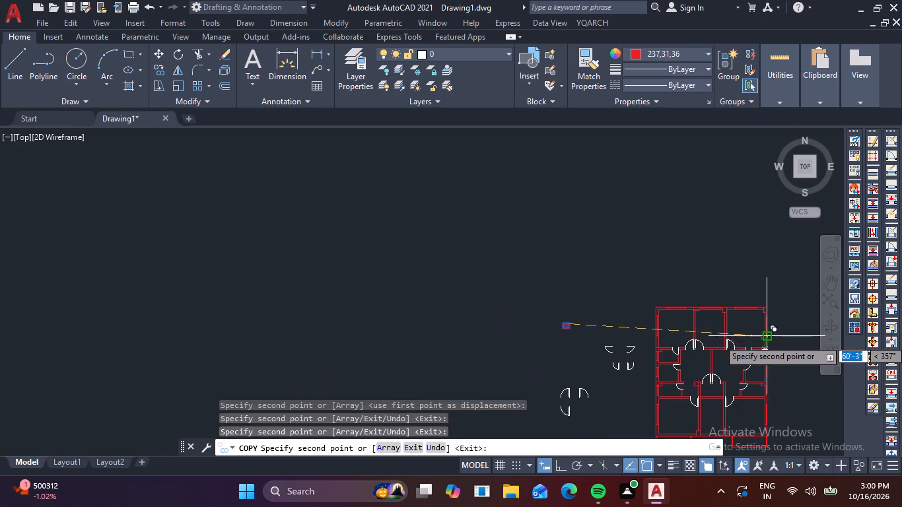
{"action": "middle_click_drag", "start_coordinate": [776, 364], "coordinate": [695, 321]}
{"action": "middle_click_drag", "start_coordinate": [694, 378], "coordinate": [650, 322]}
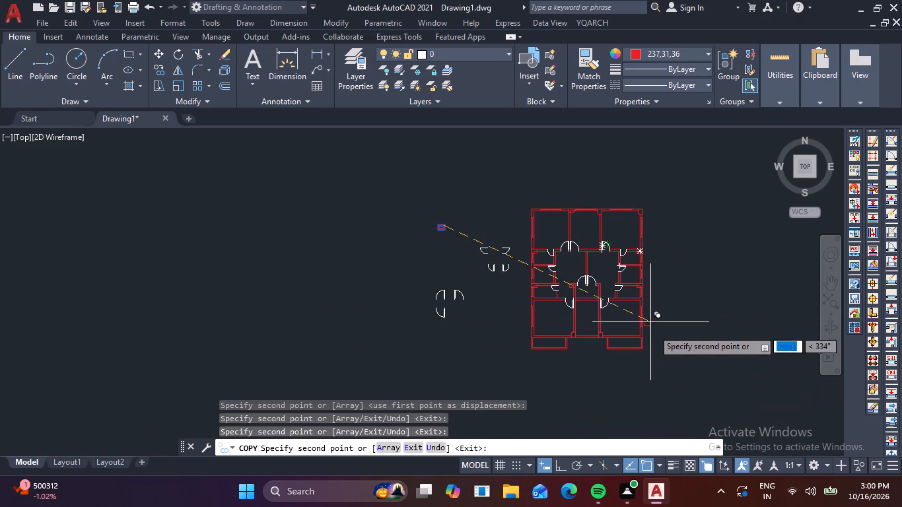
{"action": "scroll", "coordinate": [656, 332], "scroll_direction": "up", "scroll_amount": 4}
{"action": "scroll", "coordinate": [508, 341], "scroll_direction": "up", "scroll_amount": 4}
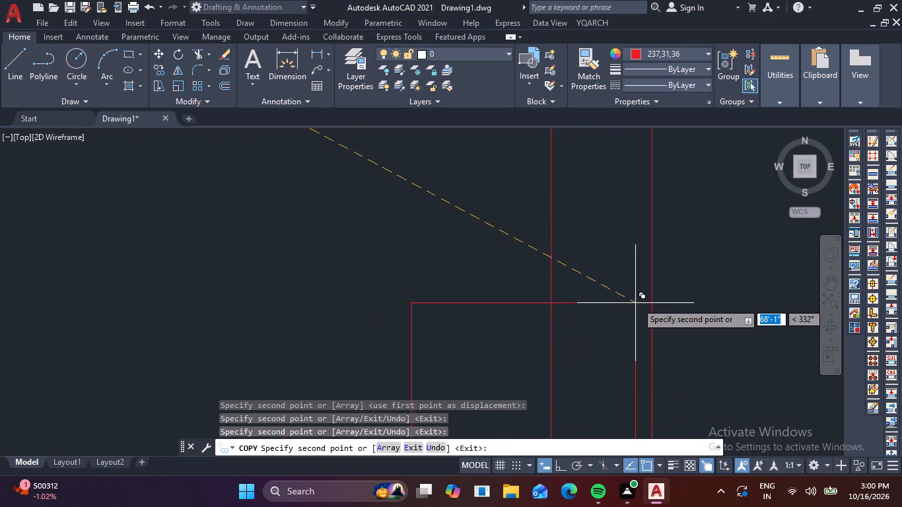
{"action": "left_click", "coordinate": [652, 300]}
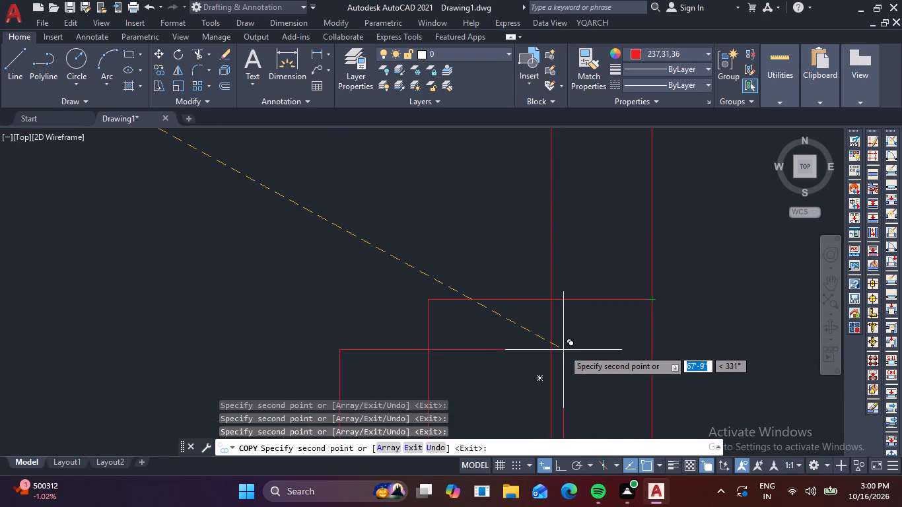
{"action": "key", "text": "Escape"}
Move the lower-right column by its bottom-right corner down to the outer corner of the walls.
{"action": "scroll", "coordinate": [562, 347], "scroll_direction": "down", "scroll_amount": 4}
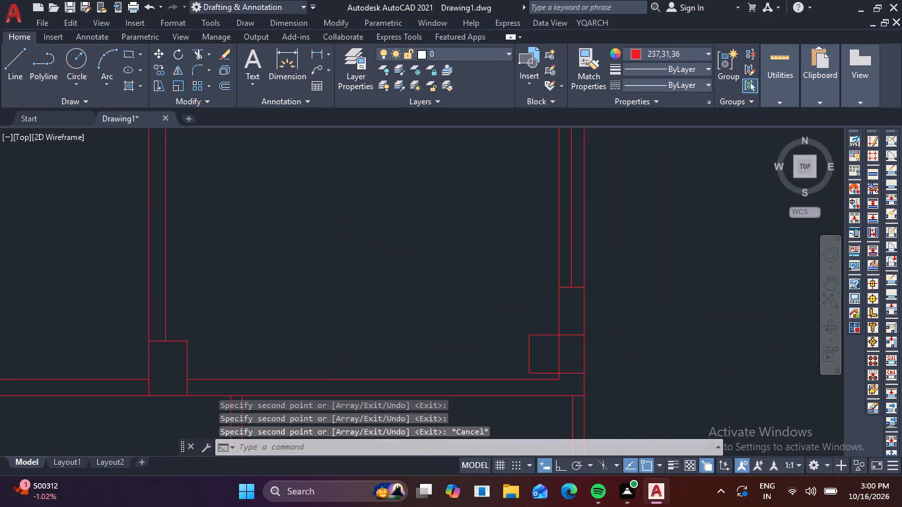
{"action": "middle_click_drag", "start_coordinate": [562, 347], "coordinate": [544, 329]}
{"action": "scroll", "coordinate": [555, 337], "scroll_direction": "up", "scroll_amount": 4}
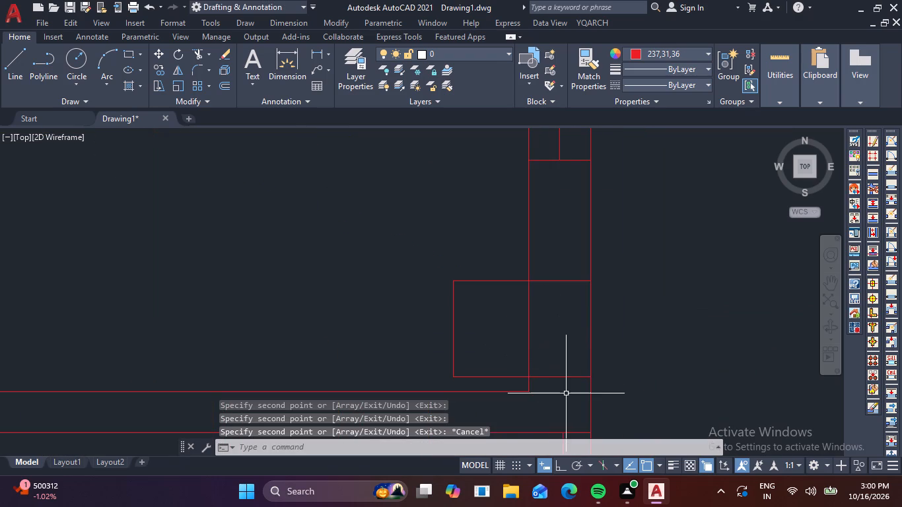
{"action": "left_click", "coordinate": [566, 393]}
{"action": "left_click", "coordinate": [561, 367]}
{"action": "middle_click_drag", "start_coordinate": [583, 396], "coordinate": [576, 350]}
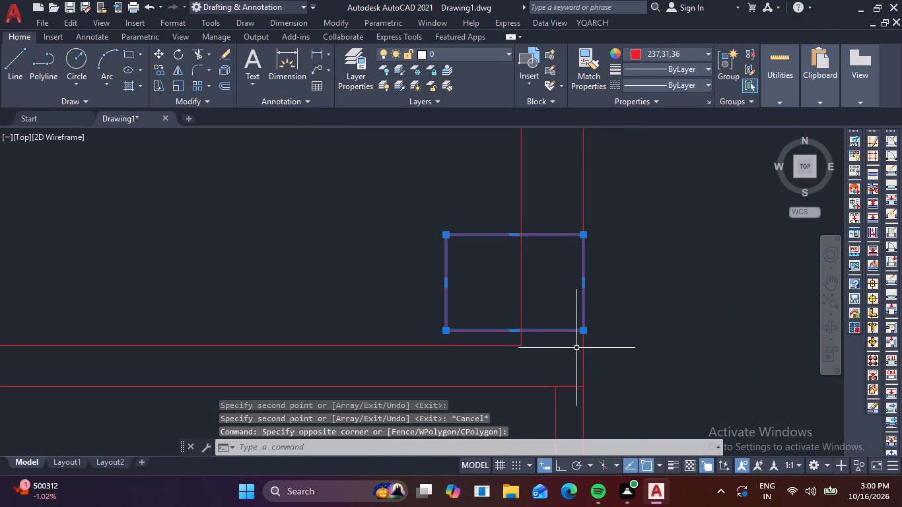
{"action": "key", "text": "m"}
{"action": "key", "text": "space"}
{"action": "left_click", "coordinate": [584, 332]}
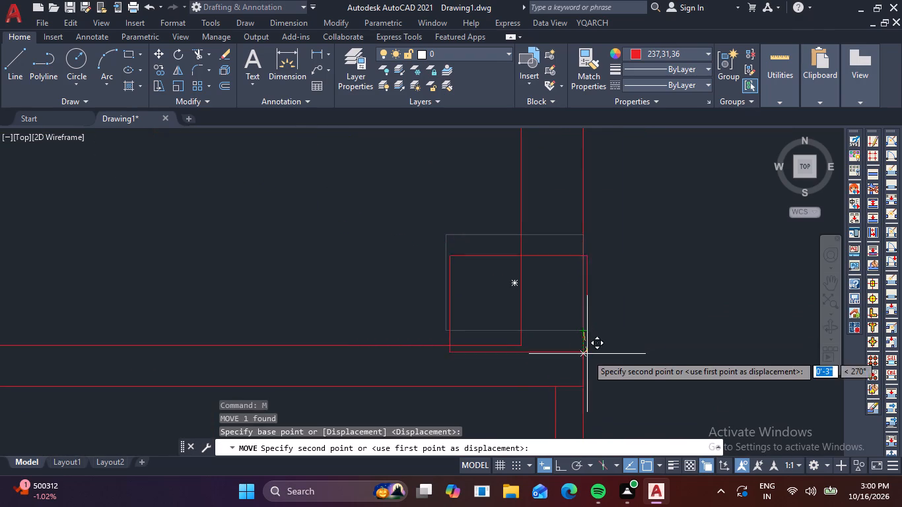
{"action": "left_click", "coordinate": [582, 384]}
Move the left outer wall column between the second and third small rooms up, aligning its top edge with the cross wall's upper line.
{"action": "scroll", "coordinate": [582, 384], "scroll_direction": "down", "scroll_amount": 4}
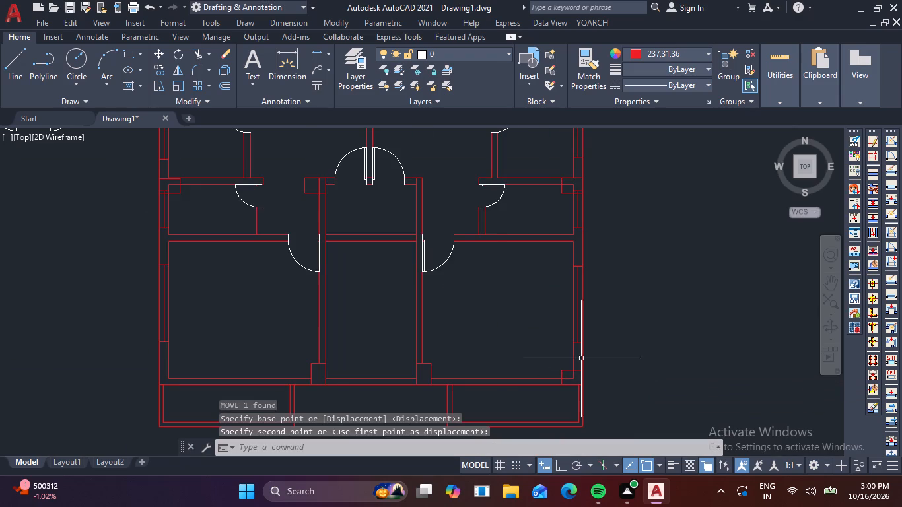
{"action": "scroll", "coordinate": [514, 355], "scroll_direction": "down", "scroll_amount": 1}
{"action": "middle_click_drag", "start_coordinate": [514, 355], "coordinate": [561, 395]}
{"action": "scroll", "coordinate": [367, 287], "scroll_direction": "up", "scroll_amount": 3}
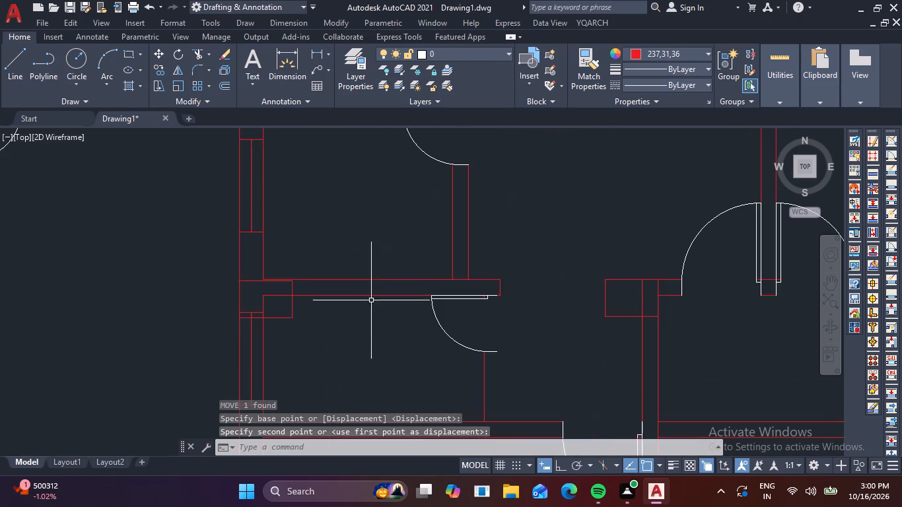
{"action": "middle_click_drag", "start_coordinate": [367, 312], "coordinate": [437, 357]}
{"action": "scroll", "coordinate": [289, 318], "scroll_direction": "up", "scroll_amount": 3}
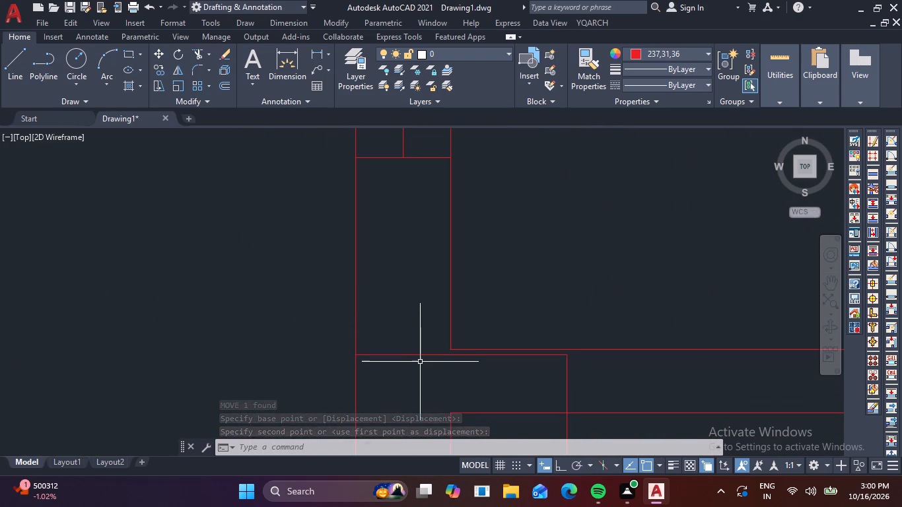
{"action": "left_click", "coordinate": [420, 362]}
{"action": "left_click", "coordinate": [413, 348]}
{"action": "scroll", "coordinate": [453, 355], "scroll_direction": "up", "scroll_amount": 4}
{"action": "key", "text": "m"}
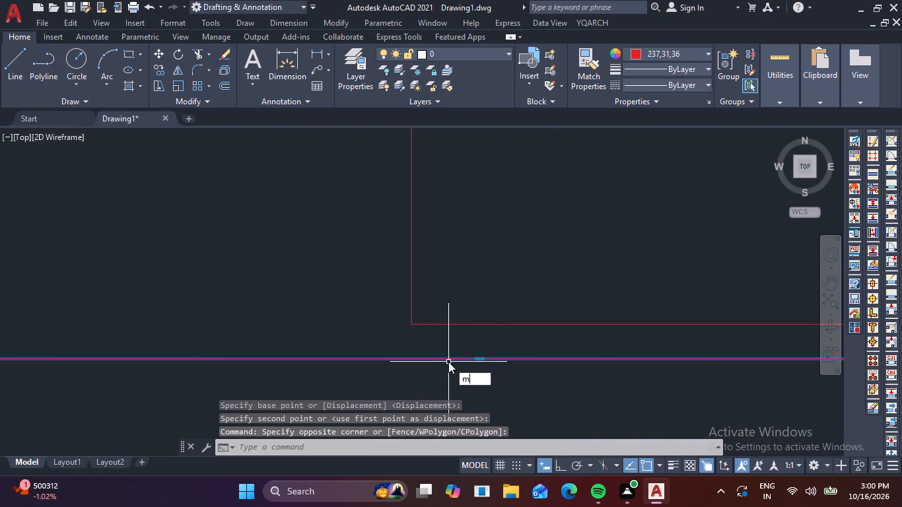
{"action": "key", "text": "space"}
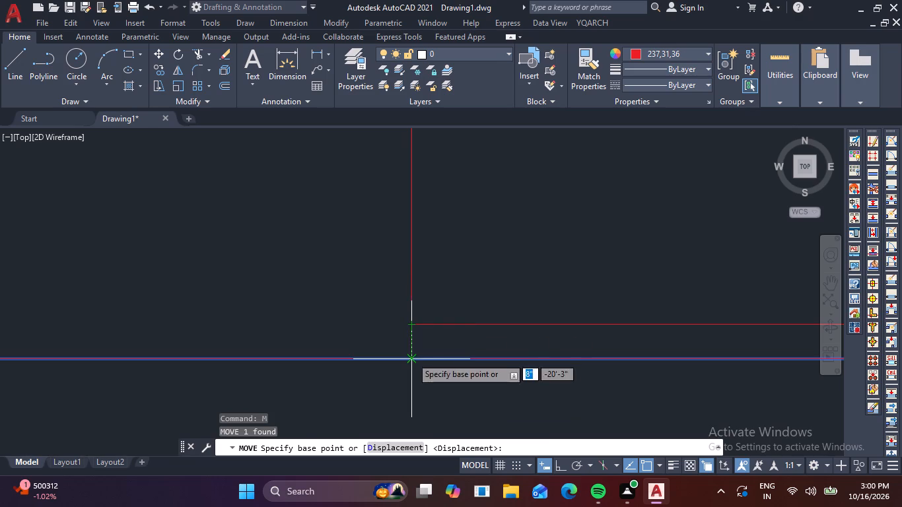
{"action": "left_click", "coordinate": [411, 357]}
{"action": "left_click", "coordinate": [411, 330]}
Move the left outer wall column below the upper-left room up, aligning its top edge with the cross wall's upper line.
{"action": "scroll", "coordinate": [416, 358], "scroll_direction": "down", "scroll_amount": 3}
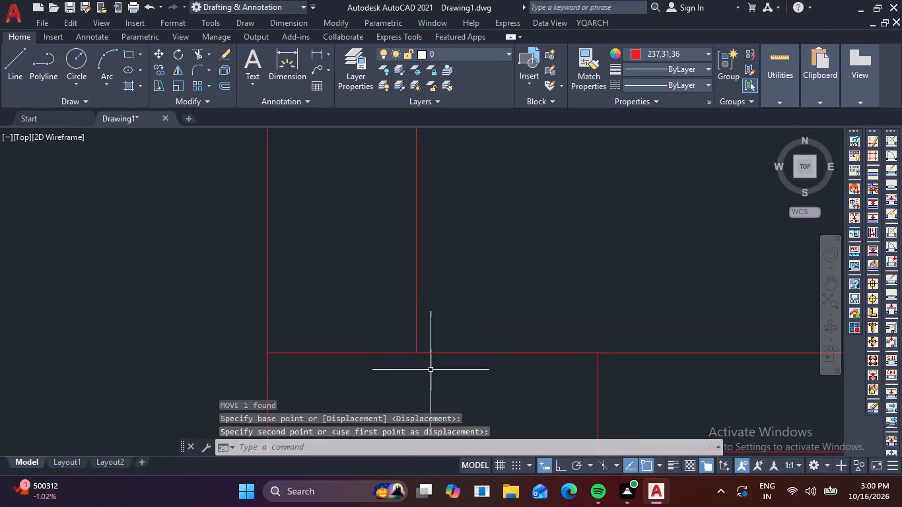
{"action": "scroll", "coordinate": [506, 383], "scroll_direction": "down", "scroll_amount": 5}
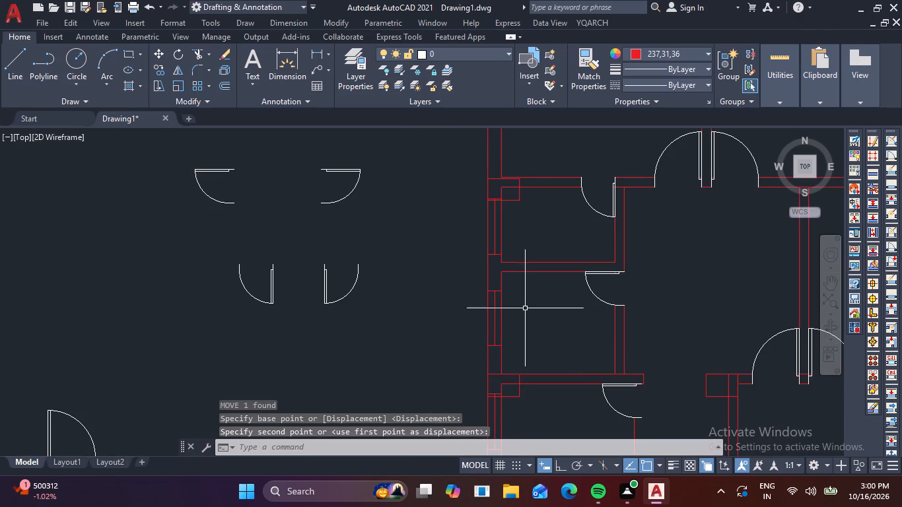
{"action": "middle_click_drag", "start_coordinate": [525, 307], "coordinate": [534, 373]}
{"action": "scroll", "coordinate": [522, 262], "scroll_direction": "up", "scroll_amount": 4}
{"action": "middle_click_drag", "start_coordinate": [511, 259], "coordinate": [525, 366]}
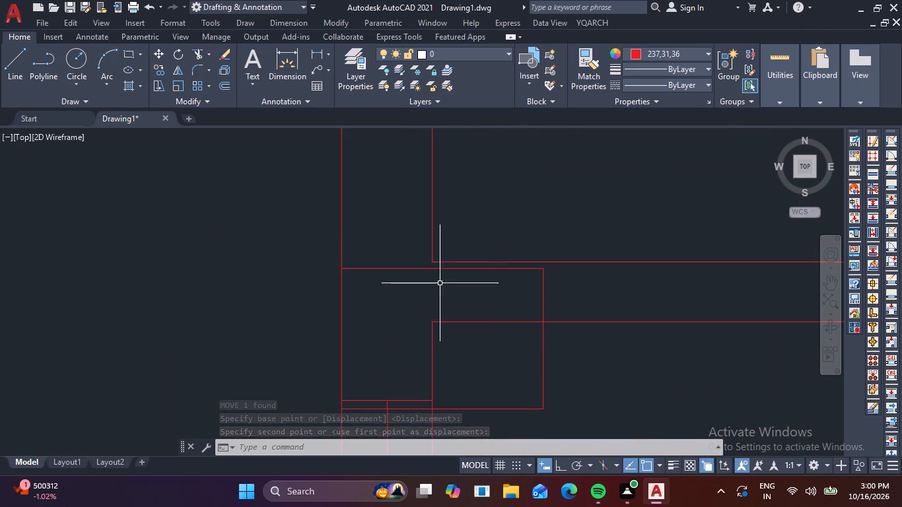
{"action": "scroll", "coordinate": [433, 265], "scroll_direction": "up", "scroll_amount": 4}
{"action": "left_click", "coordinate": [452, 314]}
{"action": "left_click", "coordinate": [419, 283]}
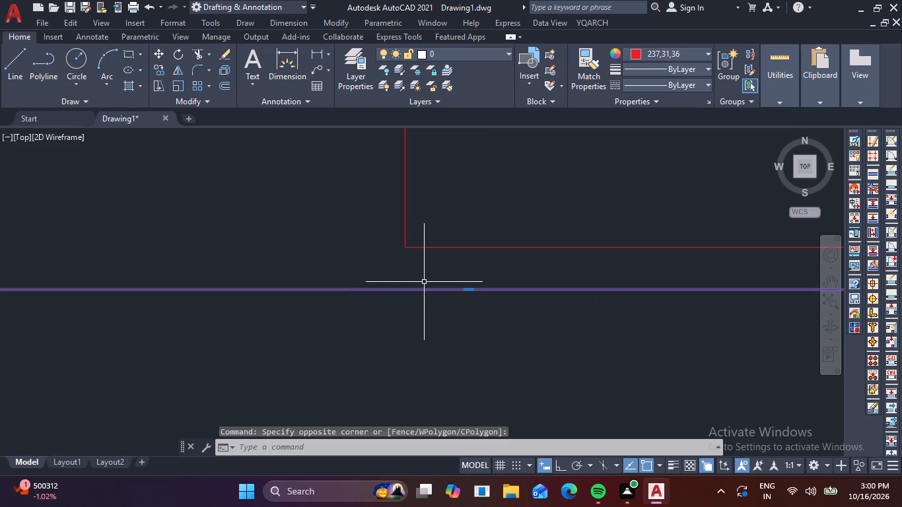
{"action": "key", "text": "m"}
{"action": "key", "text": "space"}
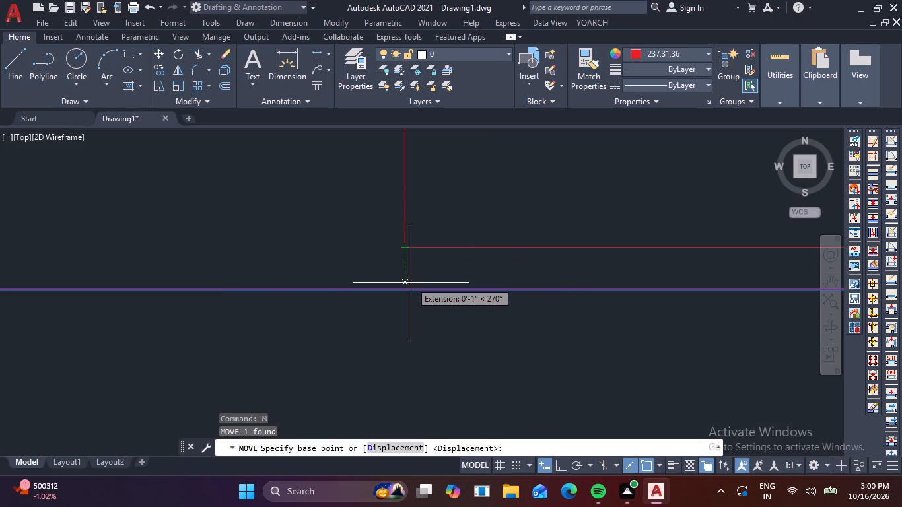
{"action": "left_click", "coordinate": [407, 287]}
{"action": "left_click", "coordinate": [405, 248]}
Copy the spare column by its bottom-left corner to the lower-left room's outer wall corner, and end the copying.
{"action": "scroll", "coordinate": [419, 286], "scroll_direction": "down", "scroll_amount": 3}
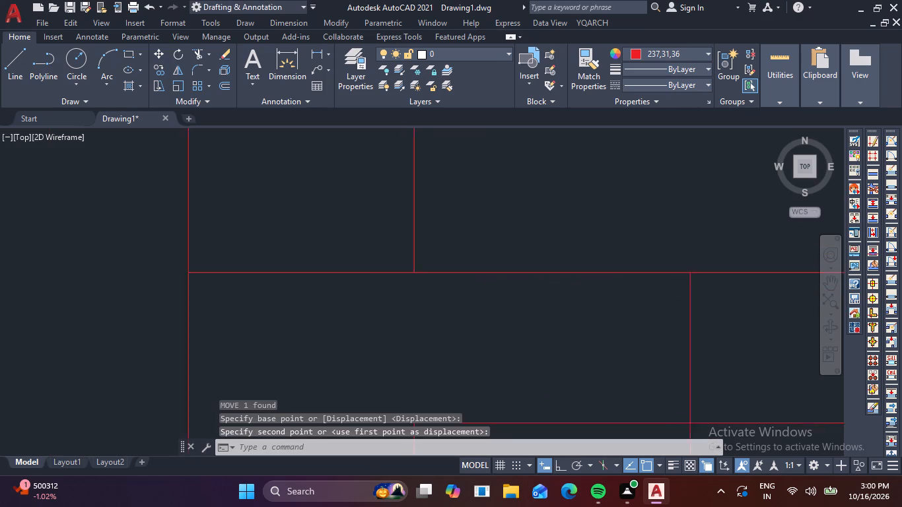
{"action": "scroll", "coordinate": [423, 292], "scroll_direction": "down", "scroll_amount": 5}
{"action": "middle_click_drag", "start_coordinate": [503, 306], "coordinate": [506, 298]}
{"action": "middle_click_drag", "start_coordinate": [506, 286], "coordinate": [508, 267]}
{"action": "middle_click_drag", "start_coordinate": [510, 353], "coordinate": [539, 265]}
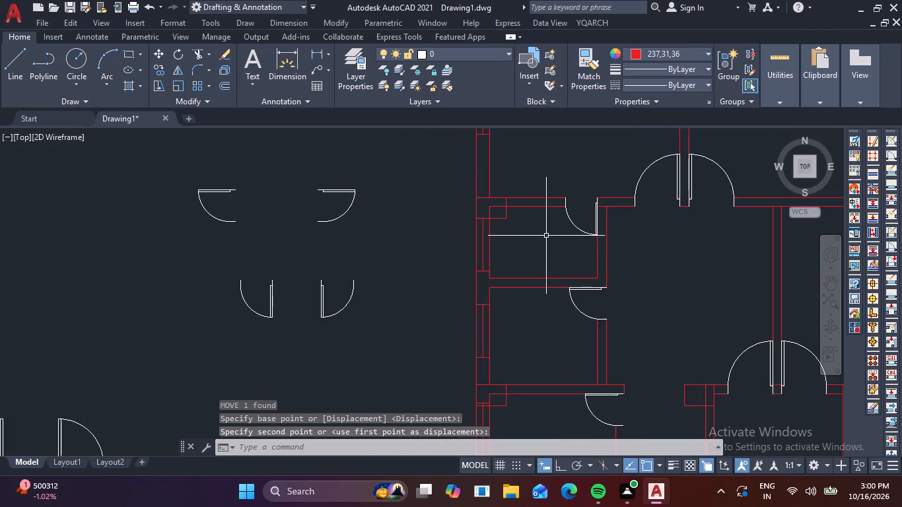
{"action": "scroll", "coordinate": [540, 255], "scroll_direction": "down", "scroll_amount": 2}
{"action": "middle_click_drag", "start_coordinate": [526, 374], "coordinate": [527, 326]}
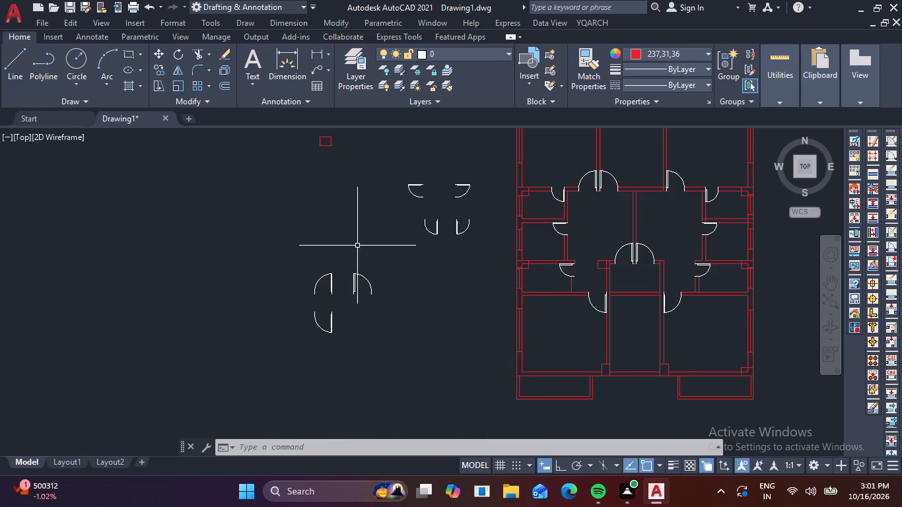
{"action": "middle_click_drag", "start_coordinate": [357, 246], "coordinate": [369, 332]}
{"action": "left_click_drag", "start_coordinate": [292, 207], "coordinate": [304, 209]}
{"action": "left_click", "coordinate": [412, 253]}
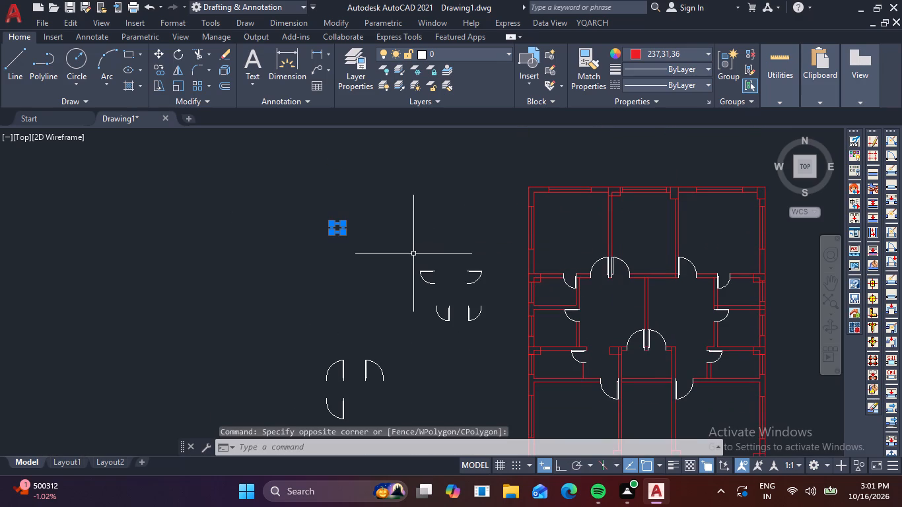
{"action": "key", "text": "c"}
{"action": "type", "text": "o"}
{"action": "key", "text": "space"}
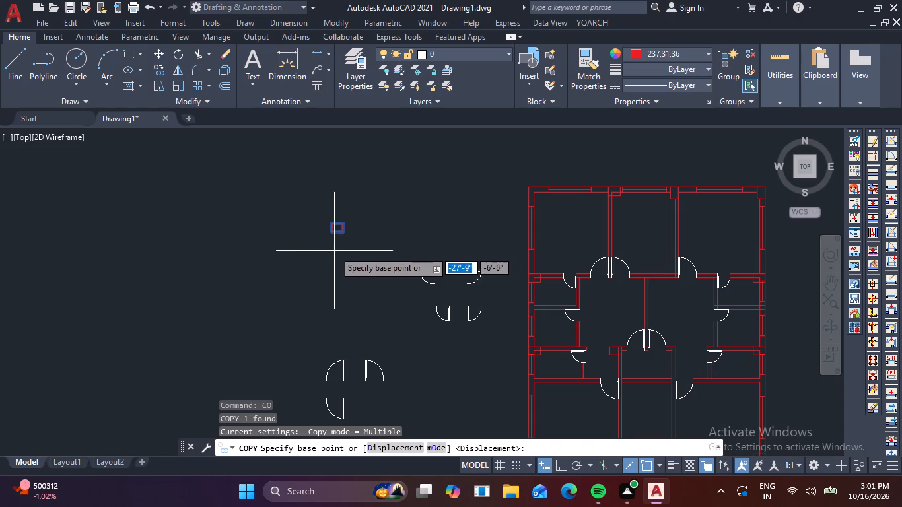
{"action": "scroll", "coordinate": [328, 234], "scroll_direction": "up", "scroll_amount": 4}
{"action": "left_click", "coordinate": [330, 224]}
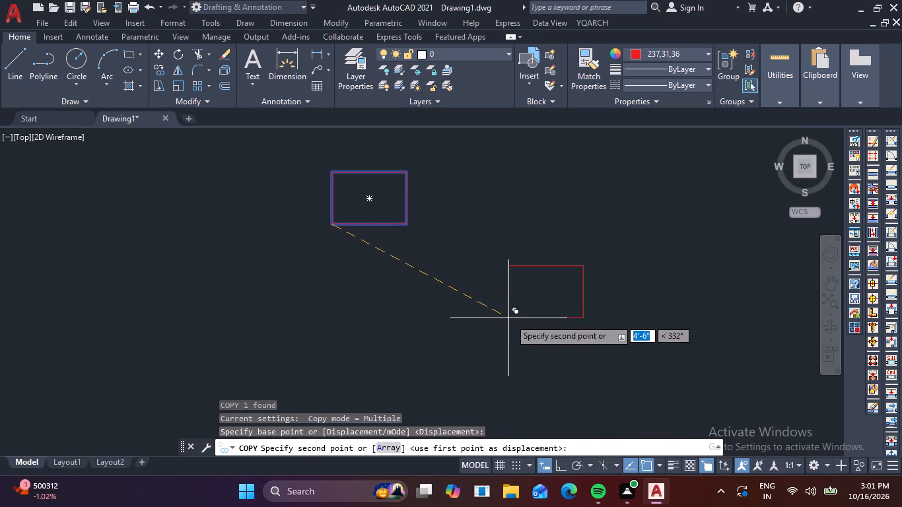
{"action": "scroll", "coordinate": [530, 356], "scroll_direction": "down", "scroll_amount": 3}
{"action": "scroll", "coordinate": [409, 307], "scroll_direction": "down", "scroll_amount": 3}
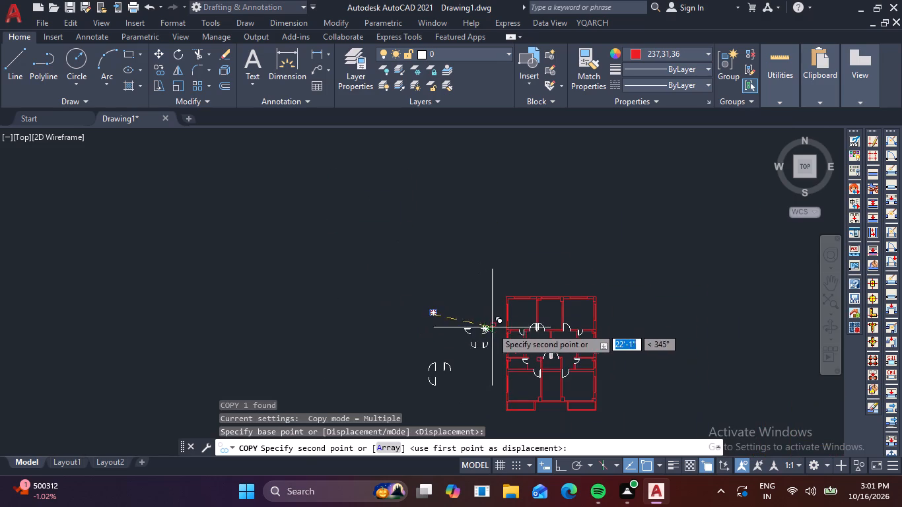
{"action": "middle_click_drag", "start_coordinate": [517, 392], "coordinate": [508, 337]}
{"action": "scroll", "coordinate": [510, 349], "scroll_direction": "up", "scroll_amount": 5}
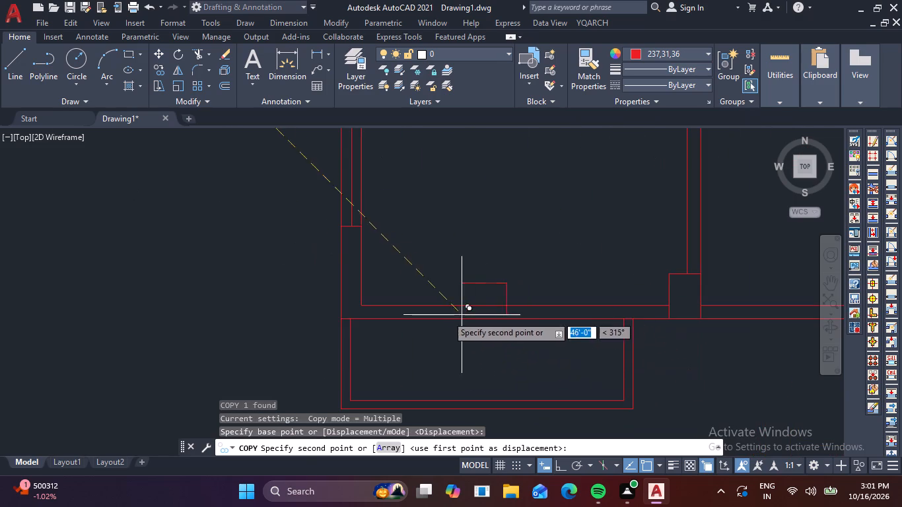
{"action": "left_click", "coordinate": [344, 316]}
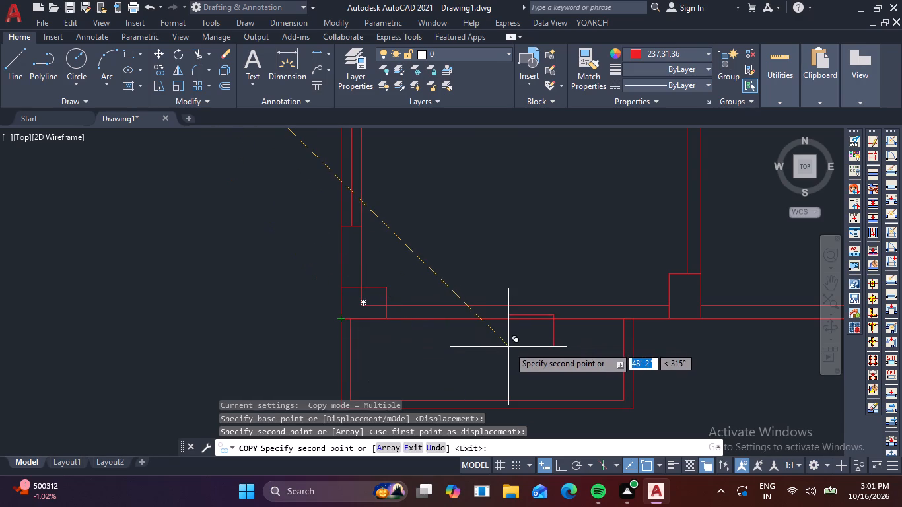
{"action": "key", "text": "Escape"}
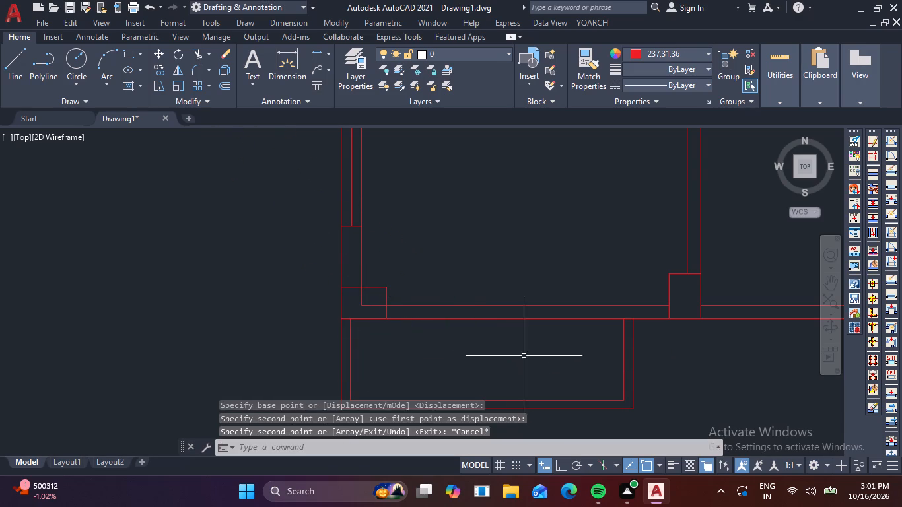
Copy the upright top-wall column by its top-edge midpoint to the cross wall's lower line, over the central partition wall.
{"action": "scroll", "coordinate": [524, 356], "scroll_direction": "down", "scroll_amount": 3}
{"action": "scroll", "coordinate": [709, 339], "scroll_direction": "up", "scroll_amount": 6}
{"action": "scroll", "coordinate": [708, 334], "scroll_direction": "down", "scroll_amount": 5}
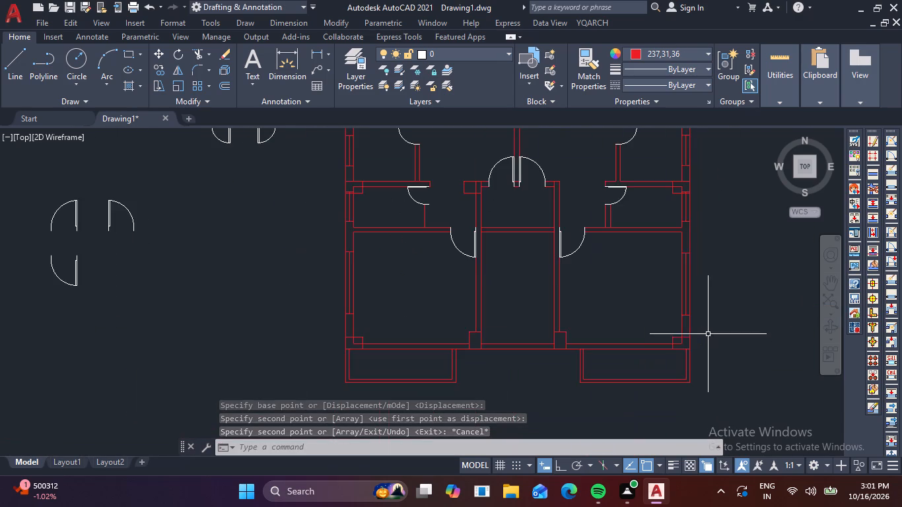
{"action": "middle_click_drag", "start_coordinate": [709, 327], "coordinate": [650, 411]}
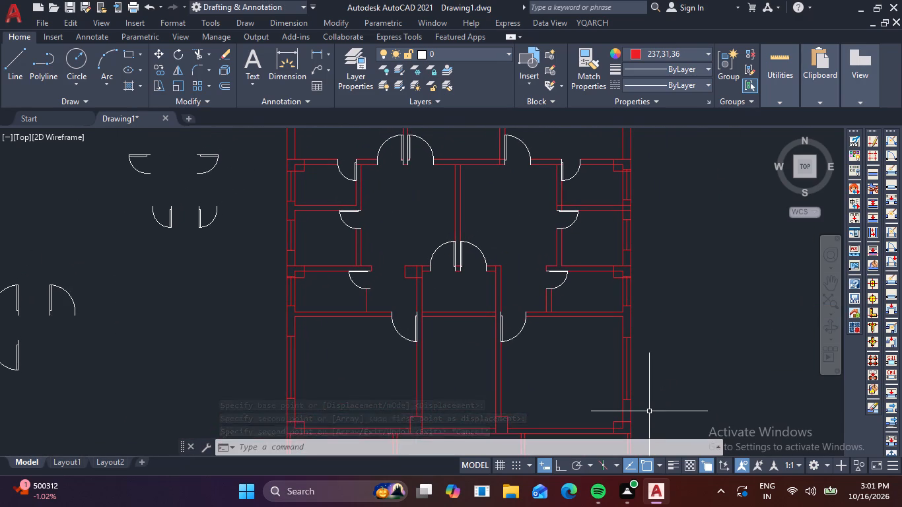
{"action": "middle_click_drag", "start_coordinate": [664, 329], "coordinate": [645, 387]}
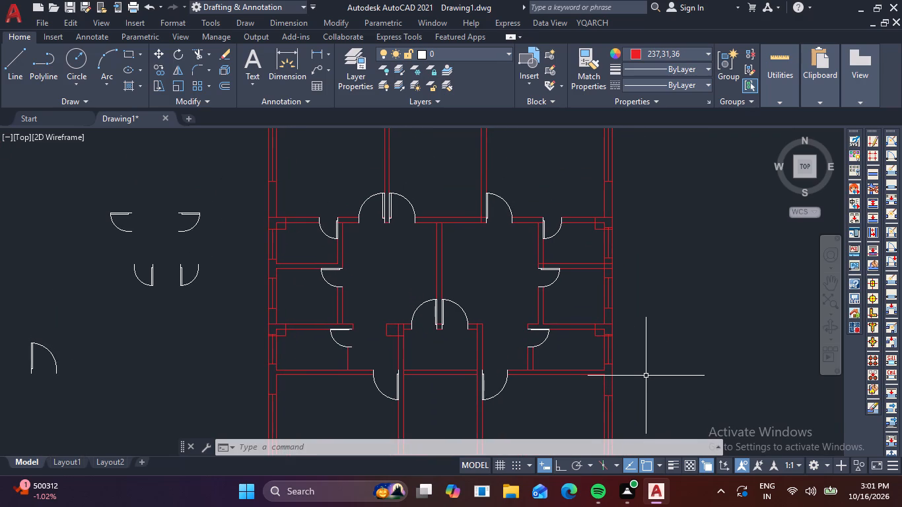
{"action": "middle_click_drag", "start_coordinate": [662, 347], "coordinate": [661, 444]}
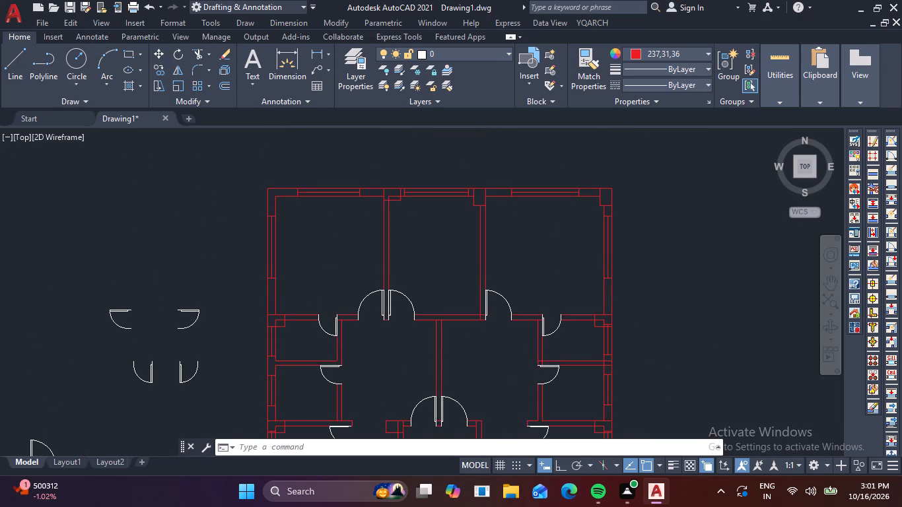
{"action": "middle_click_drag", "start_coordinate": [357, 337], "coordinate": [370, 348]}
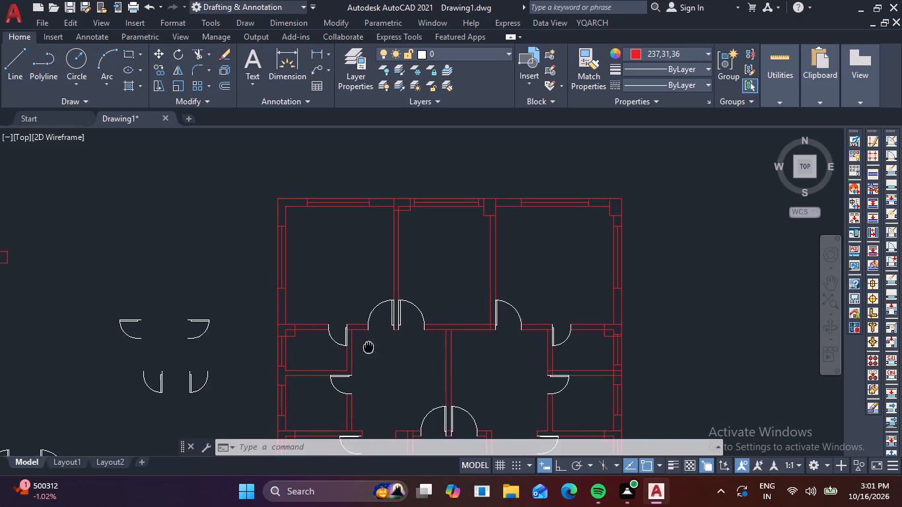
{"action": "middle_click_drag", "start_coordinate": [370, 348], "coordinate": [409, 395]}
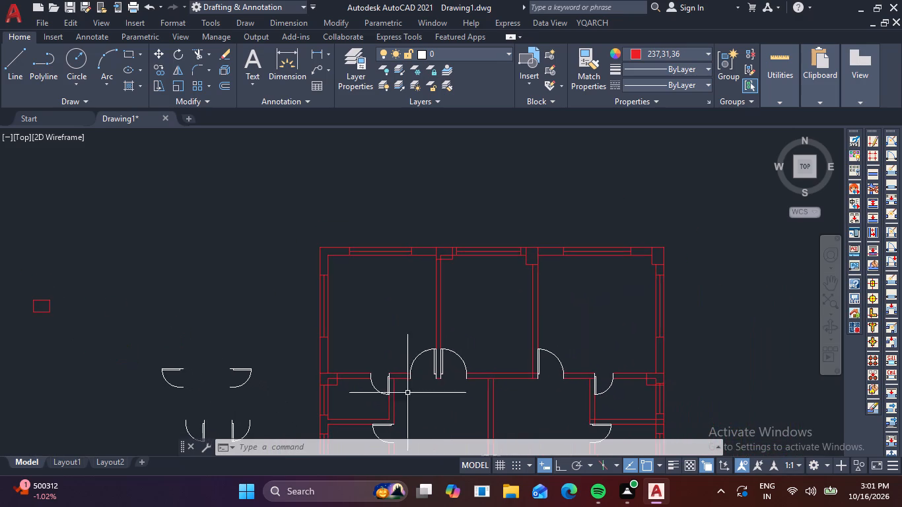
{"action": "scroll", "coordinate": [531, 263], "scroll_direction": "up", "scroll_amount": 2}
{"action": "left_click", "coordinate": [520, 265]}
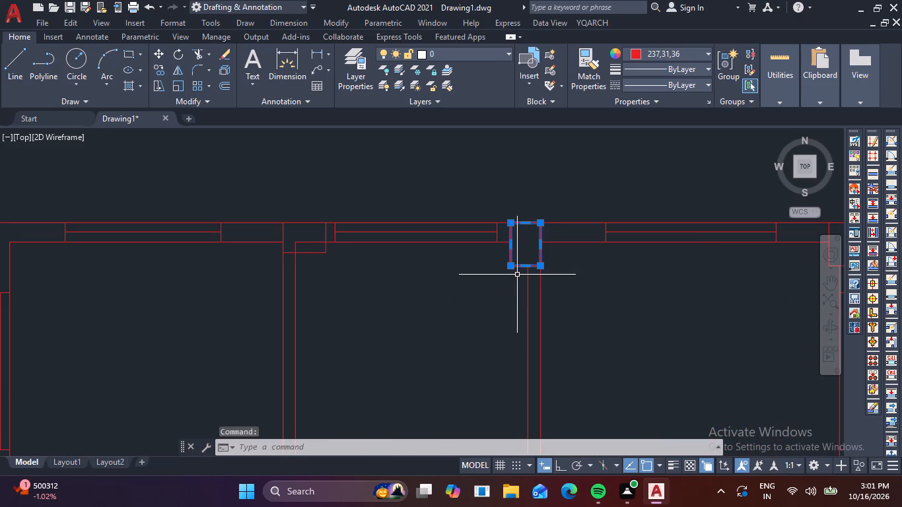
{"action": "key", "text": "c"}
{"action": "type", "text": "o"}
{"action": "key", "text": "space"}
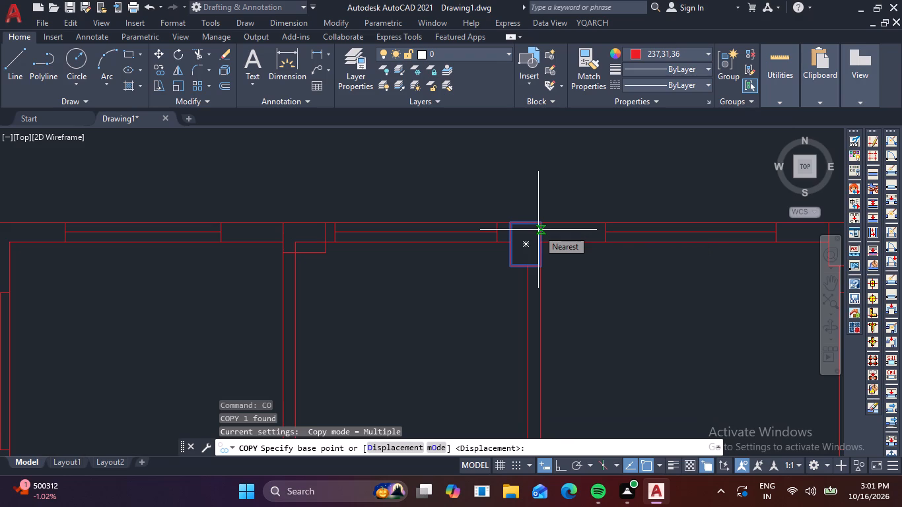
{"action": "left_click", "coordinate": [528, 224]}
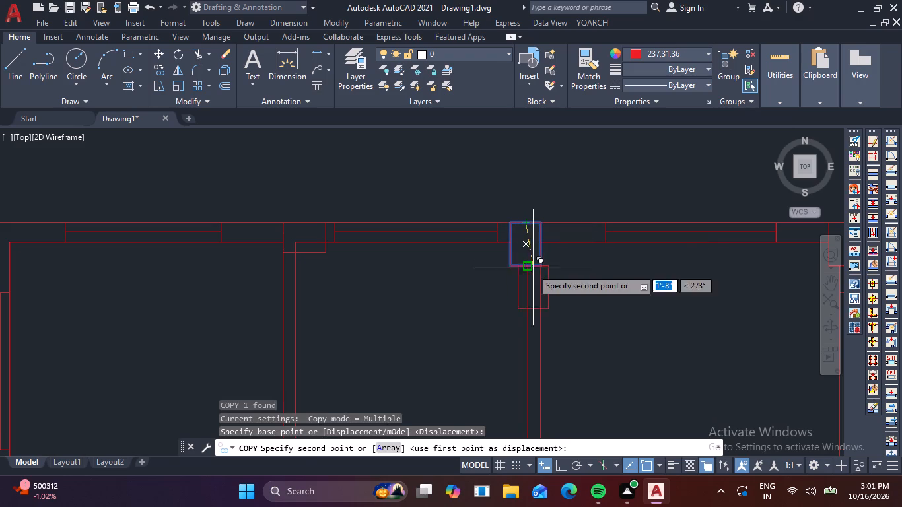
{"action": "middle_click_drag", "start_coordinate": [552, 299], "coordinate": [531, 254]}
{"action": "scroll", "coordinate": [527, 247], "scroll_direction": "down", "scroll_amount": 3}
{"action": "middle_click_drag", "start_coordinate": [536, 279], "coordinate": [536, 279]}
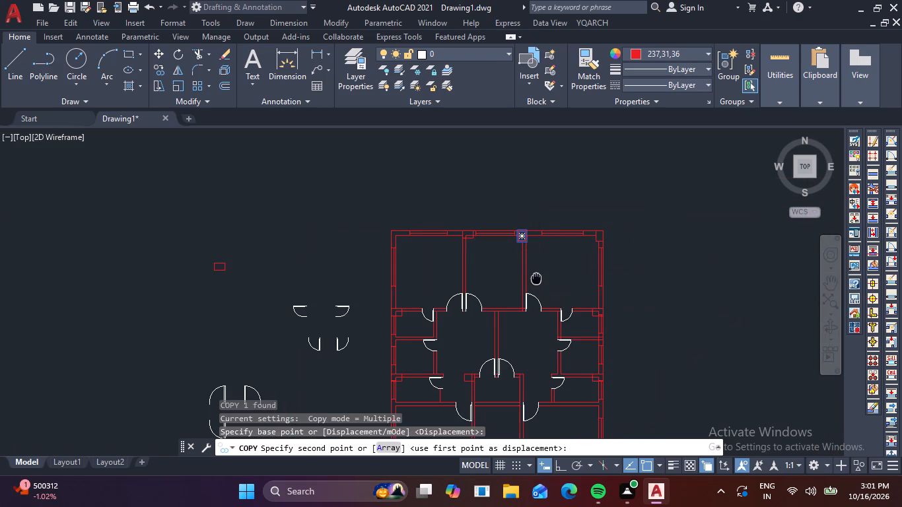
{"action": "middle_click_drag", "start_coordinate": [536, 279], "coordinate": [535, 262]}
{"action": "scroll", "coordinate": [463, 306], "scroll_direction": "up", "scroll_amount": 5}
{"action": "middle_click_drag", "start_coordinate": [615, 253], "coordinate": [444, 281]}
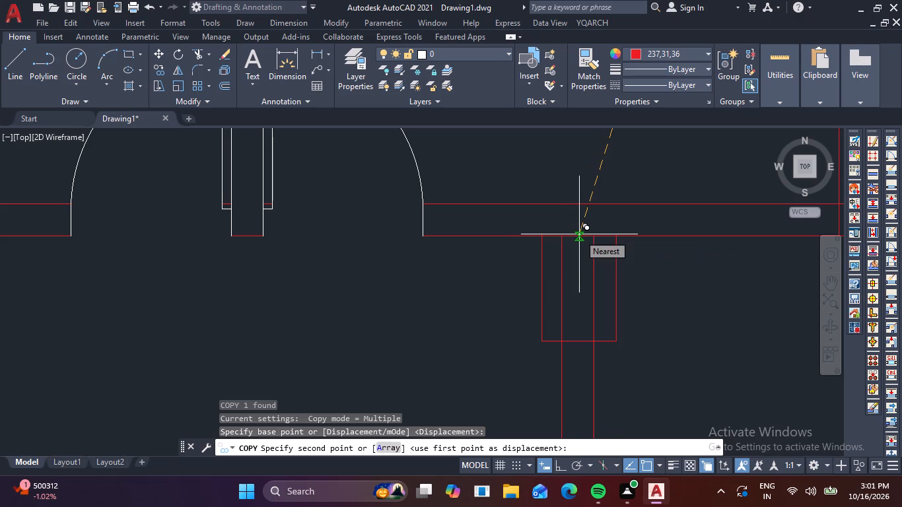
{"action": "left_click", "coordinate": [579, 234]}
{"action": "key", "text": "Escape"}
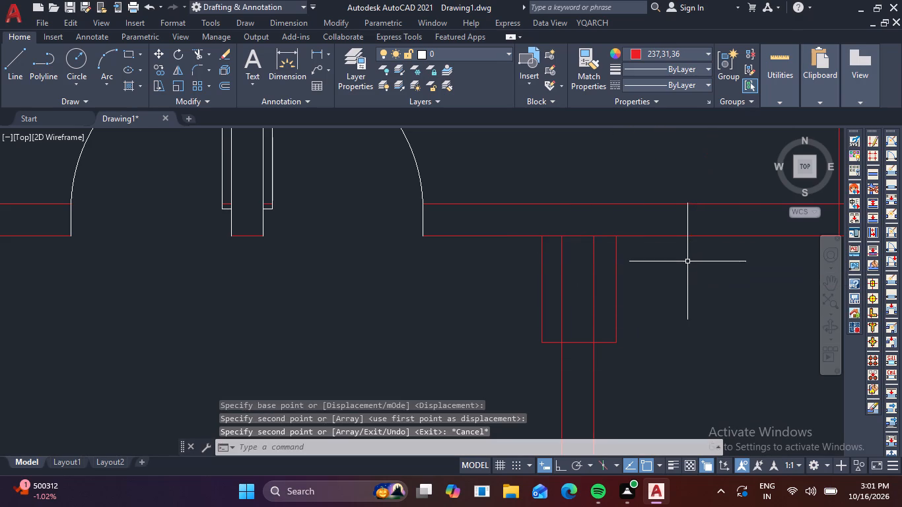
Trim the central partition wall's two lines inside the new column below the cross wall.
{"action": "scroll", "coordinate": [696, 257], "scroll_direction": "down", "scroll_amount": 4}
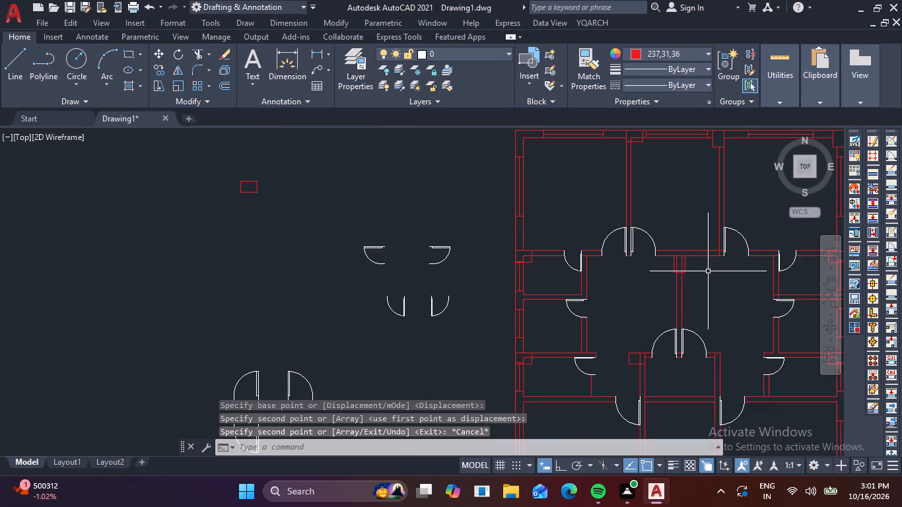
{"action": "scroll", "coordinate": [703, 273], "scroll_direction": "up", "scroll_amount": 2}
{"action": "type", "text": "tr"}
{"action": "key", "text": "space"}
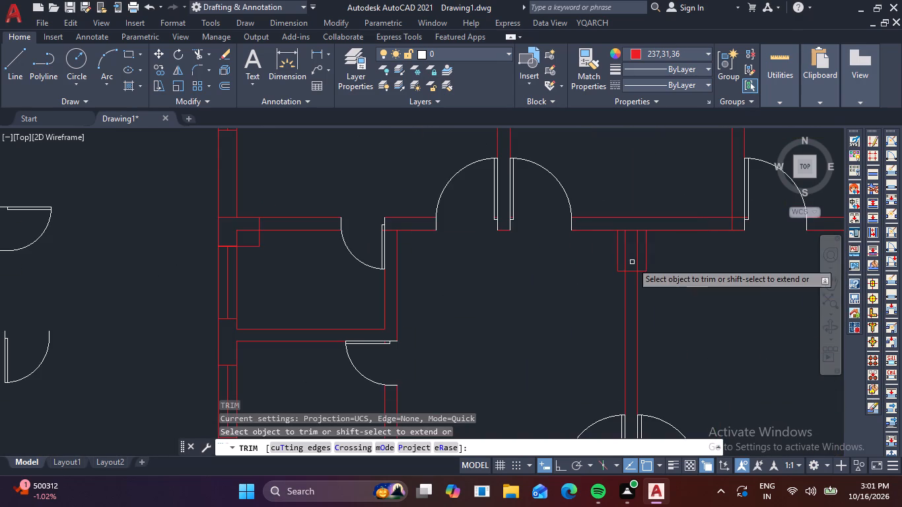
{"action": "scroll", "coordinate": [617, 244], "scroll_direction": "up", "scroll_amount": 2}
{"action": "left_click_drag", "start_coordinate": [666, 253], "coordinate": [649, 253]}
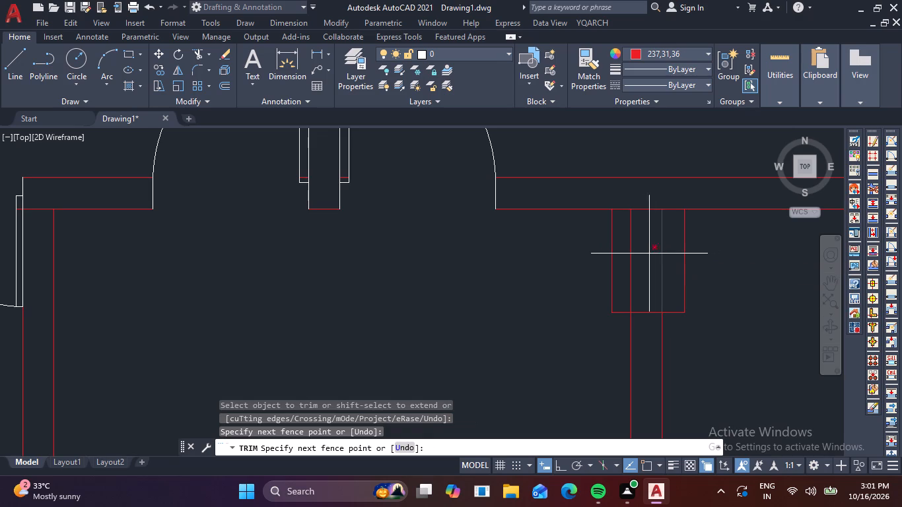
{"action": "left_click_drag", "start_coordinate": [649, 253], "coordinate": [629, 255]}
Trim the wall lines inside the top wall column between the first and second upper rooms.
{"action": "scroll", "coordinate": [629, 255], "scroll_direction": "down", "scroll_amount": 4}
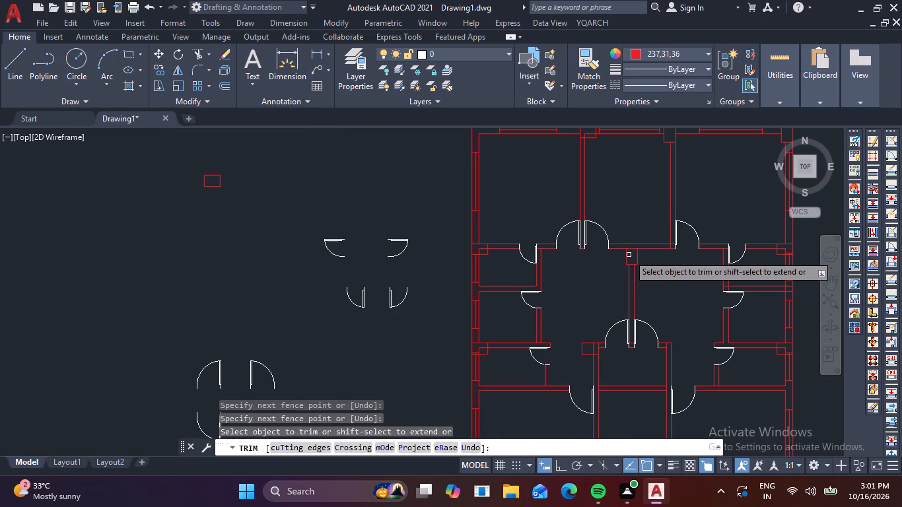
{"action": "middle_click_drag", "start_coordinate": [657, 212], "coordinate": [631, 335]}
{"action": "scroll", "coordinate": [548, 260], "scroll_direction": "up", "scroll_amount": 4}
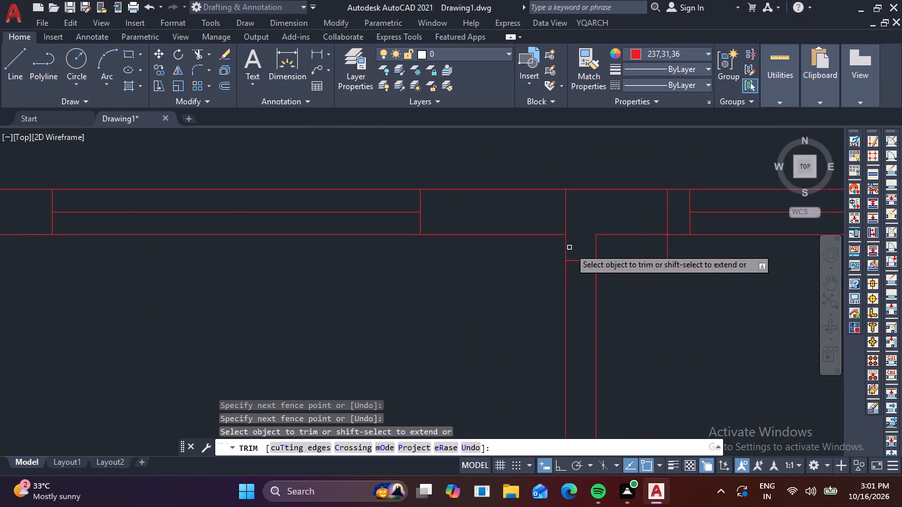
{"action": "left_click_drag", "start_coordinate": [617, 232], "coordinate": [598, 248]}
{"action": "double_click", "coordinate": [594, 248]}
{"action": "left_click_drag", "start_coordinate": [590, 248], "coordinate": [592, 248]}
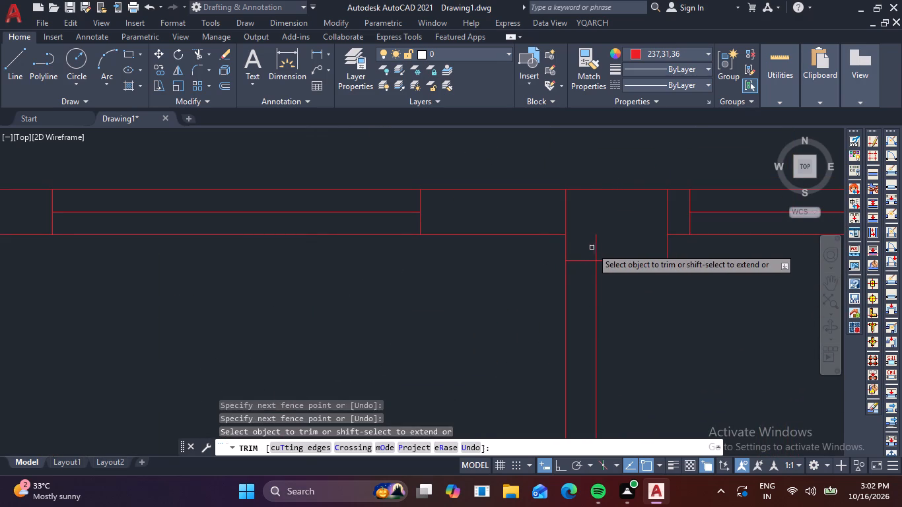
{"action": "left_click_drag", "start_coordinate": [592, 248], "coordinate": [600, 246]}
{"action": "left_click_drag", "start_coordinate": [605, 246], "coordinate": [580, 246]}
Trim the wall lines inside the left outer wall column below the upper-left room.
{"action": "scroll", "coordinate": [584, 247], "scroll_direction": "down", "scroll_amount": 3}
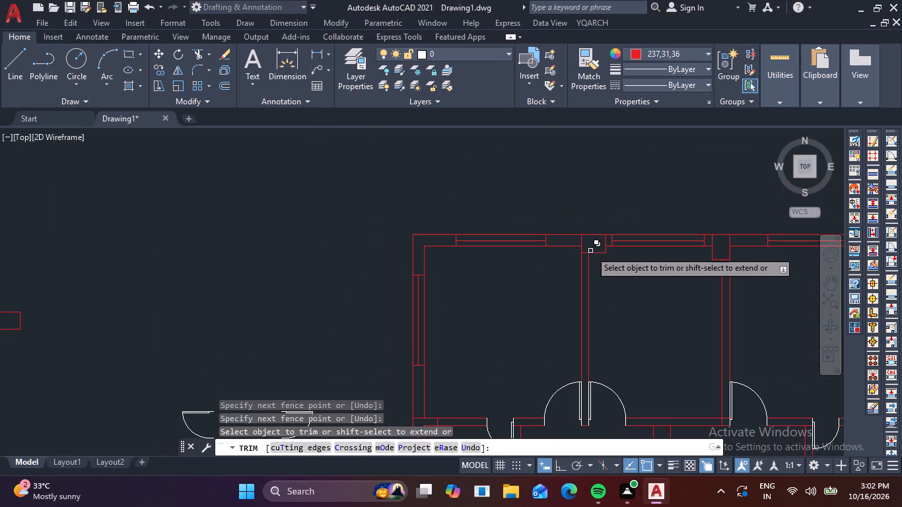
{"action": "middle_click_drag", "start_coordinate": [723, 250], "coordinate": [545, 272]}
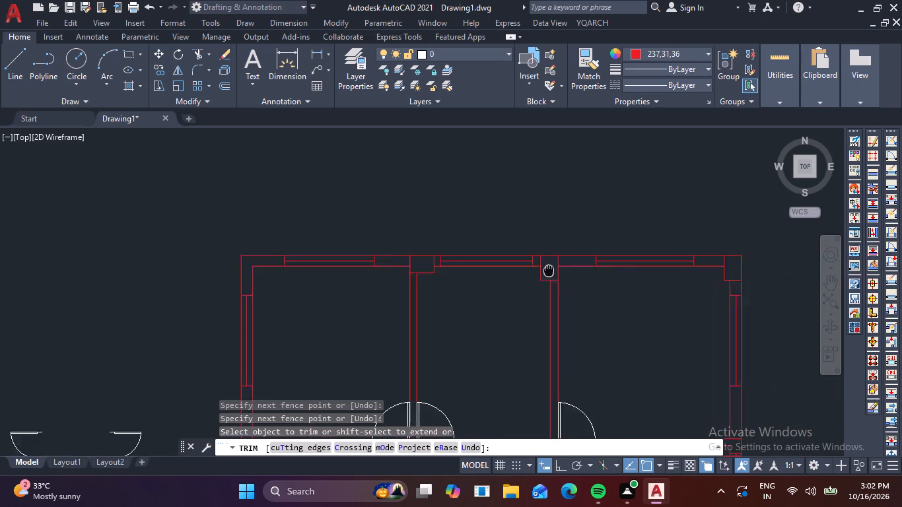
{"action": "middle_click_drag", "start_coordinate": [545, 272], "coordinate": [501, 277]}
{"action": "middle_click_drag", "start_coordinate": [629, 352], "coordinate": [654, 234]}
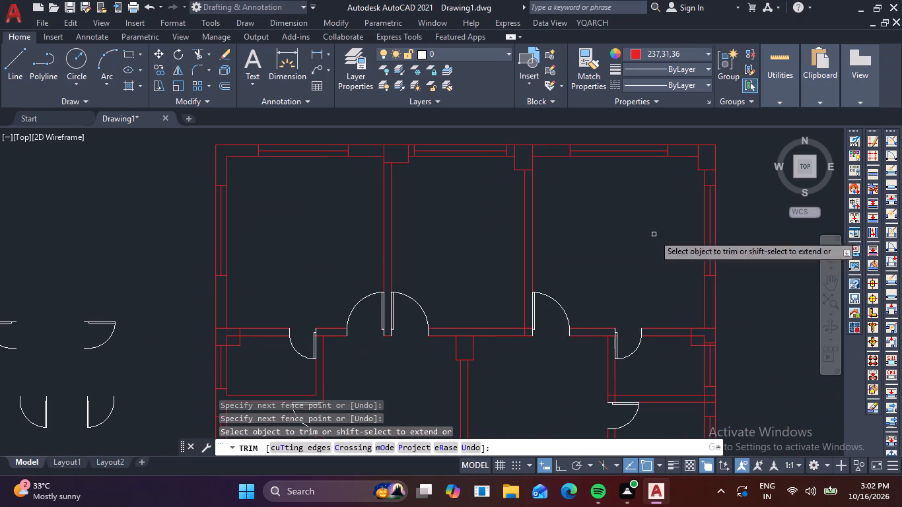
{"action": "middle_click_drag", "start_coordinate": [386, 377], "coordinate": [606, 302]}
{"action": "scroll", "coordinate": [469, 266], "scroll_direction": "up", "scroll_amount": 1}
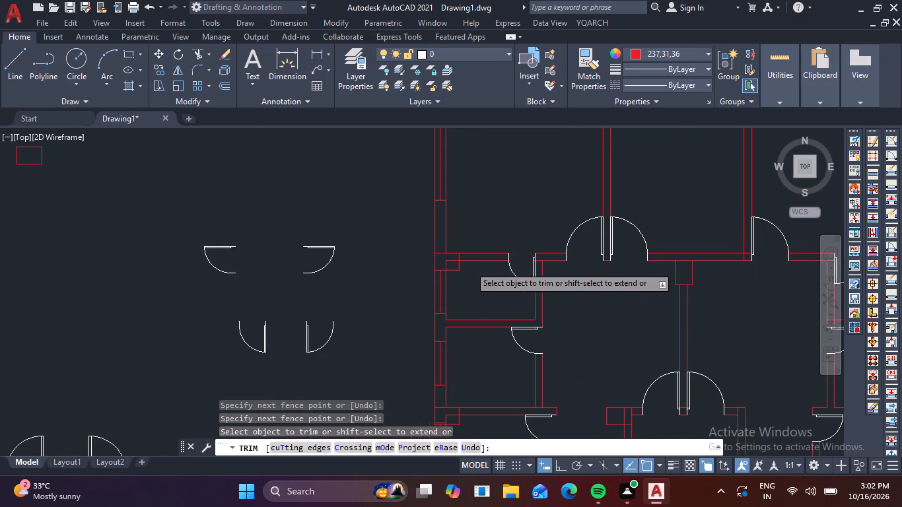
{"action": "scroll", "coordinate": [469, 266], "scroll_direction": "up", "scroll_amount": 2}
{"action": "middle_click_drag", "start_coordinate": [417, 282], "coordinate": [492, 300]}
{"action": "scroll", "coordinate": [453, 266], "scroll_direction": "up", "scroll_amount": 3}
{"action": "left_click_drag", "start_coordinate": [463, 234], "coordinate": [350, 288]}
Trim the wall lines inside the right outer wall column below the upper-right room.
{"action": "scroll", "coordinate": [351, 288], "scroll_direction": "down", "scroll_amount": 4}
{"action": "scroll", "coordinate": [497, 302], "scroll_direction": "down", "scroll_amount": 2}
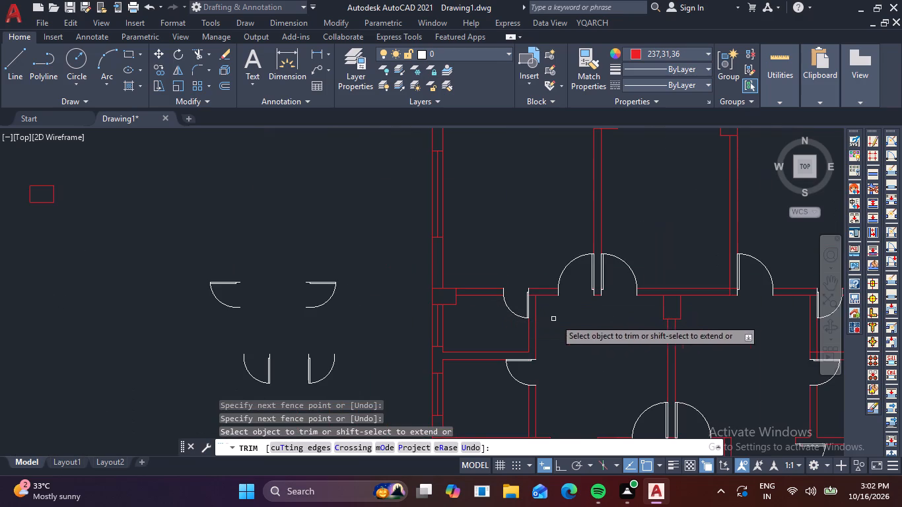
{"action": "middle_click_drag", "start_coordinate": [597, 325], "coordinate": [505, 314]}
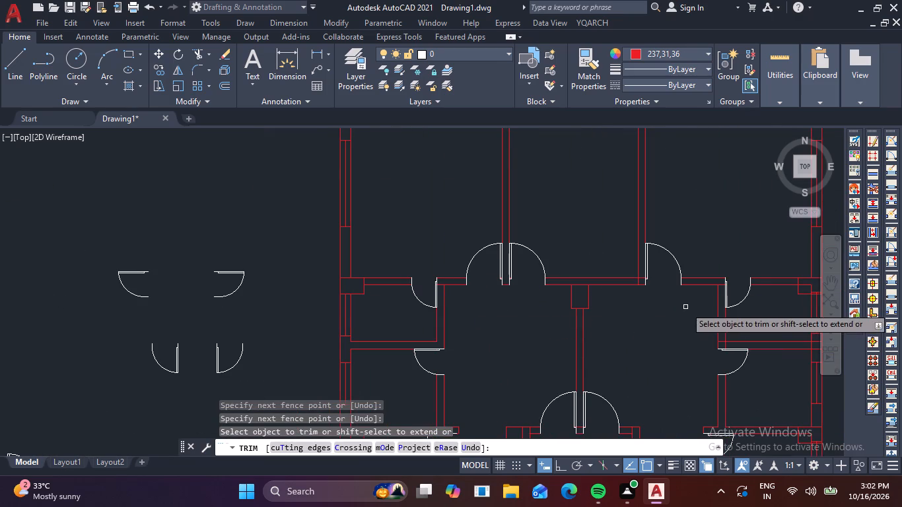
{"action": "middle_click_drag", "start_coordinate": [686, 310], "coordinate": [415, 307]}
{"action": "scroll", "coordinate": [528, 290], "scroll_direction": "up", "scroll_amount": 3}
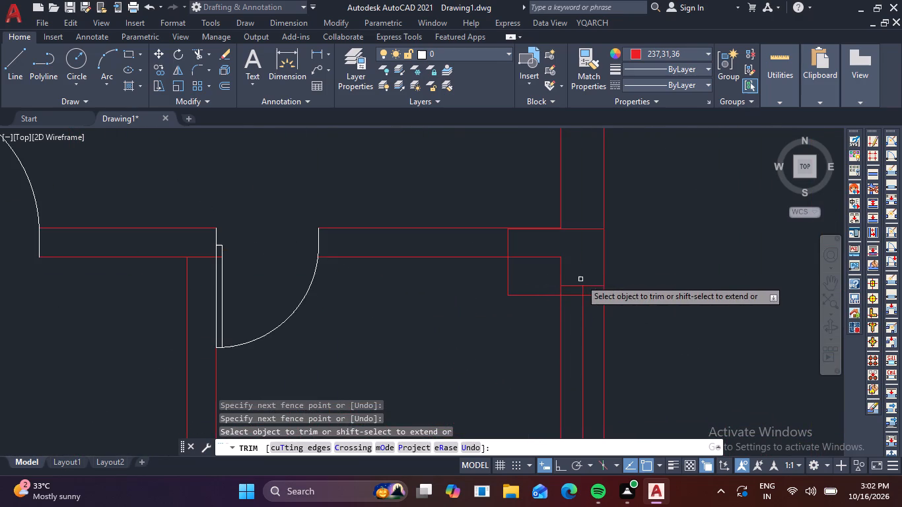
{"action": "scroll", "coordinate": [581, 283], "scroll_direction": "up", "scroll_amount": 3}
{"action": "left_click_drag", "start_coordinate": [590, 283], "coordinate": [524, 290]}
{"action": "left_click_drag", "start_coordinate": [434, 170], "coordinate": [504, 234]}
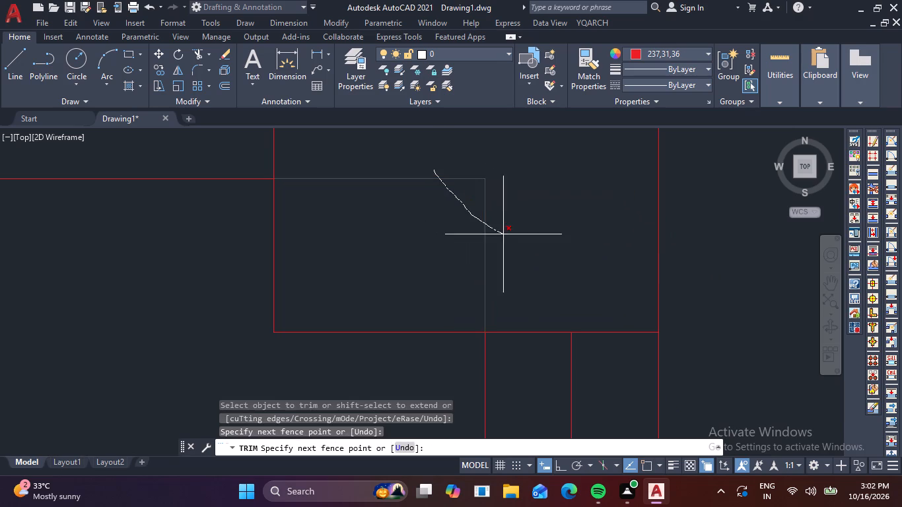
{"action": "left_click_drag", "start_coordinate": [504, 234], "coordinate": [539, 247]}
Trim the wall and window lines inside the right outer wall column at the lower cross wall.
{"action": "scroll", "coordinate": [541, 248], "scroll_direction": "down", "scroll_amount": 6}
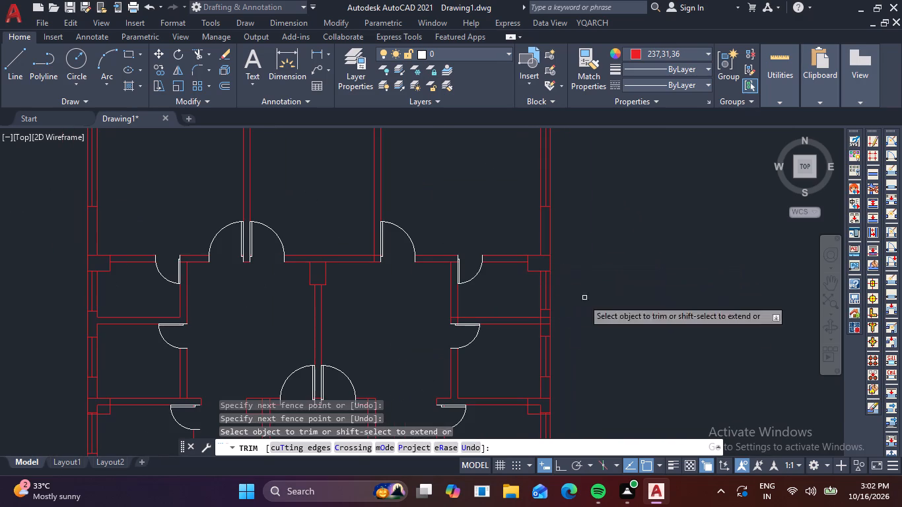
{"action": "scroll", "coordinate": [536, 419], "scroll_direction": "up", "scroll_amount": 5}
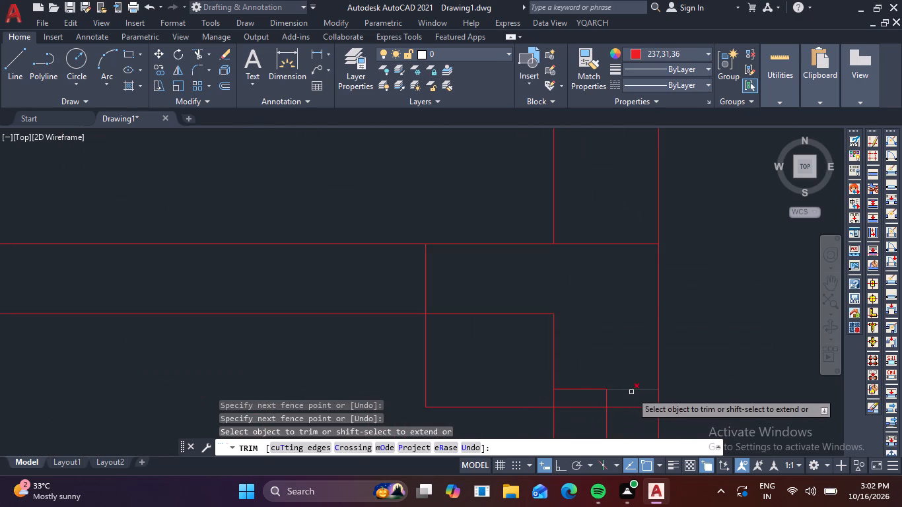
{"action": "left_click", "coordinate": [630, 396]}
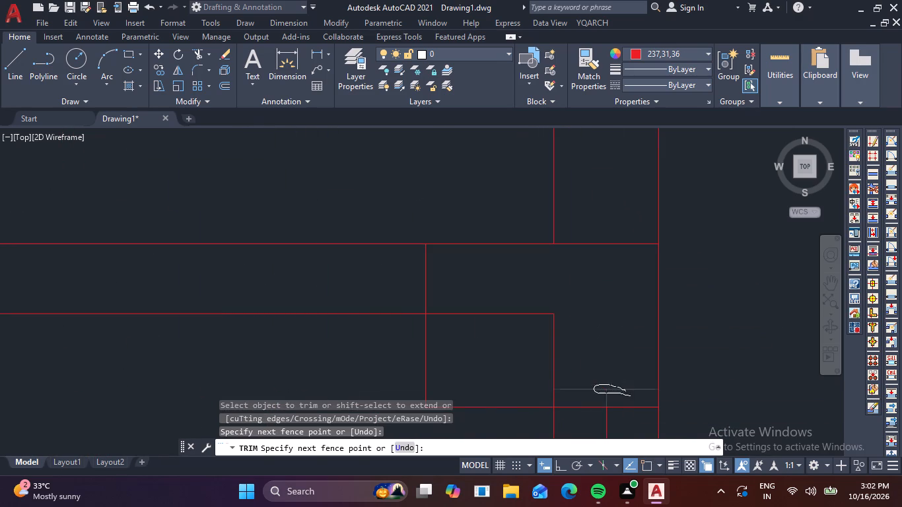
{"action": "left_click_drag", "start_coordinate": [505, 303], "coordinate": [565, 358]}
Trim the wall and window lines inside the left outer wall column at the lower cross wall.
{"action": "scroll", "coordinate": [548, 347], "scroll_direction": "down", "scroll_amount": 3}
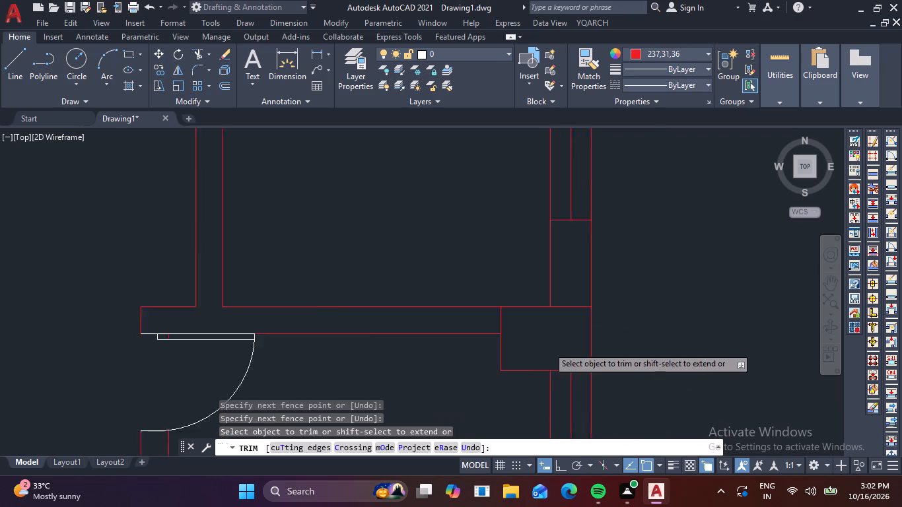
{"action": "scroll", "coordinate": [548, 347], "scroll_direction": "down", "scroll_amount": 2}
{"action": "middle_click_drag", "start_coordinate": [520, 382], "coordinate": [632, 318]}
{"action": "middle_click_drag", "start_coordinate": [274, 320], "coordinate": [347, 371]}
{"action": "scroll", "coordinate": [288, 335], "scroll_direction": "up", "scroll_amount": 4}
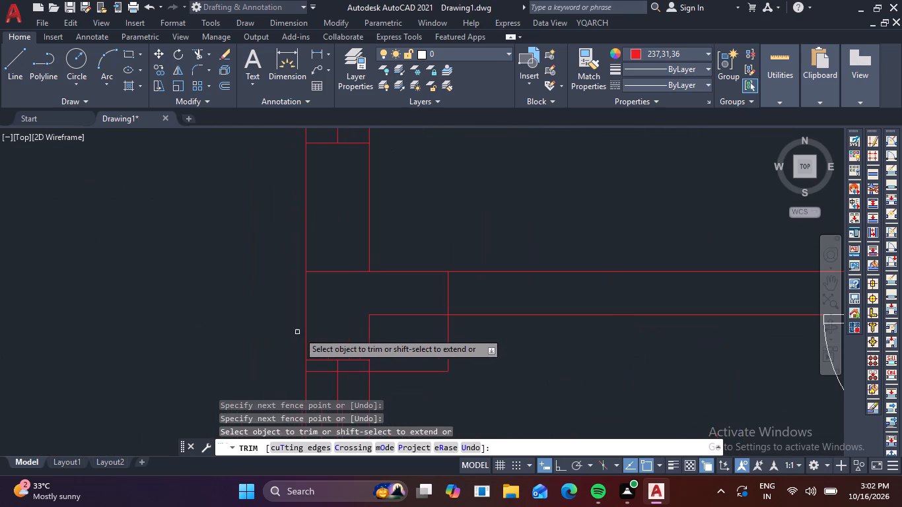
{"action": "left_click_drag", "start_coordinate": [417, 306], "coordinate": [347, 360]}
{"action": "left_click_drag", "start_coordinate": [377, 362], "coordinate": [328, 360]}
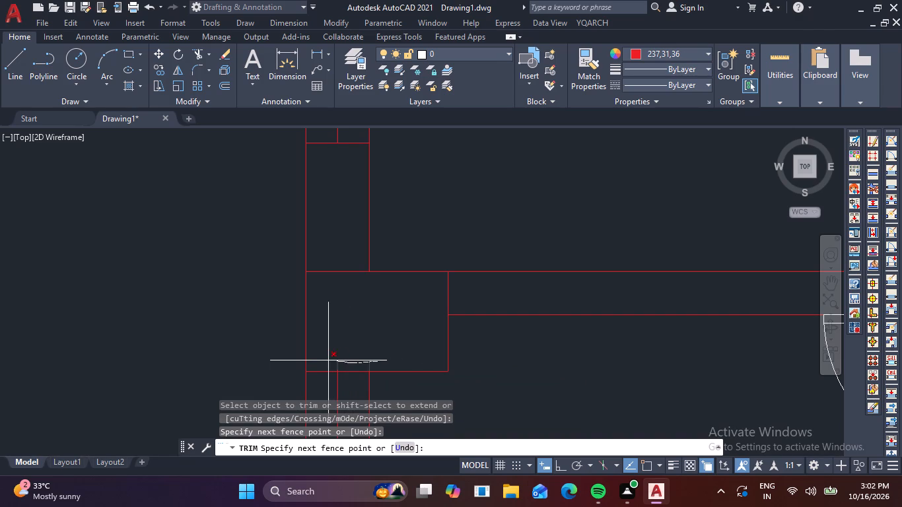
{"action": "left_click_drag", "start_coordinate": [328, 360], "coordinate": [327, 360]}
Trim the leftover window and wall line ends inside the left outer wall column below the upper-left room.
{"action": "scroll", "coordinate": [386, 325], "scroll_direction": "down", "scroll_amount": 3}
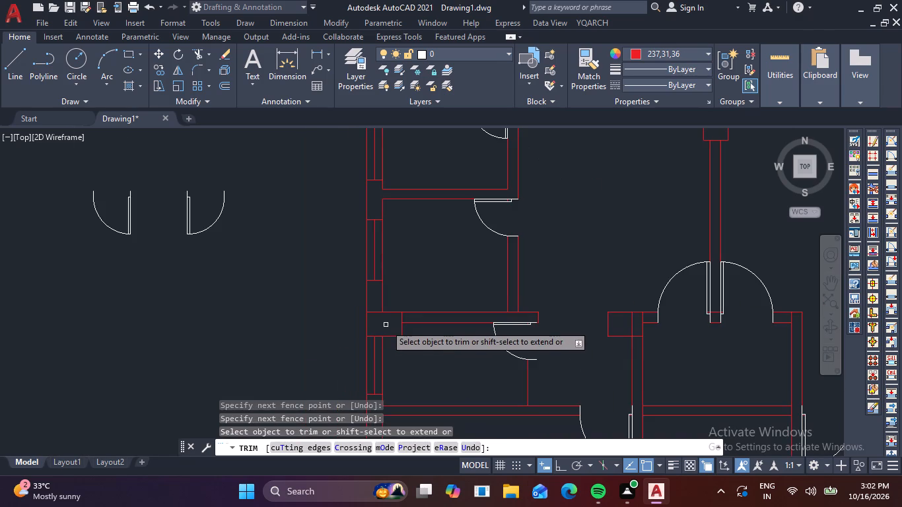
{"action": "middle_click_drag", "start_coordinate": [438, 276], "coordinate": [459, 339]}
{"action": "middle_click_drag", "start_coordinate": [471, 340], "coordinate": [470, 379]}
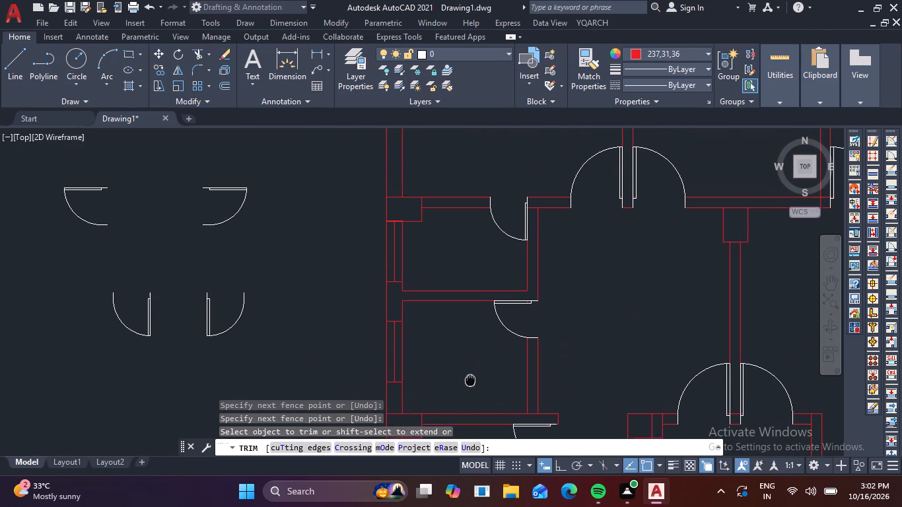
{"action": "middle_click_drag", "start_coordinate": [470, 379], "coordinate": [470, 381]}
{"action": "middle_click_drag", "start_coordinate": [424, 254], "coordinate": [457, 325]}
{"action": "scroll", "coordinate": [411, 284], "scroll_direction": "up", "scroll_amount": 4}
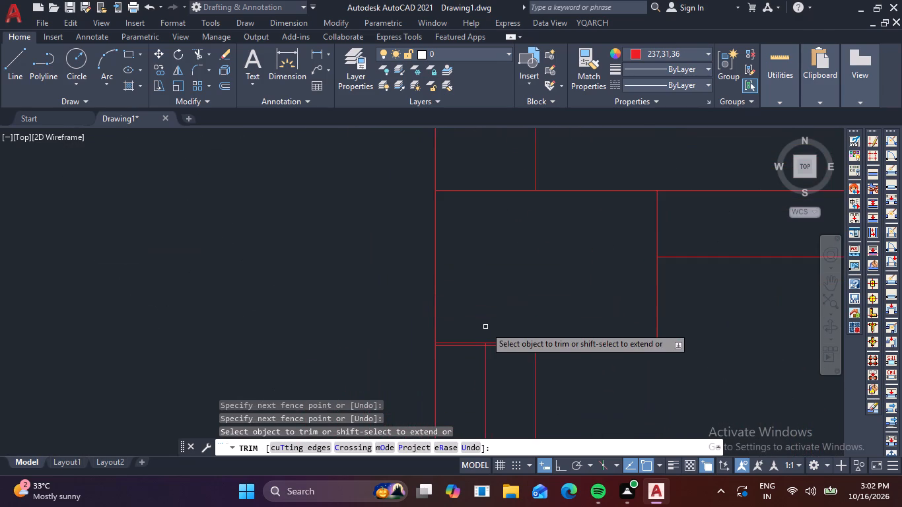
{"action": "scroll", "coordinate": [485, 327], "scroll_direction": "up", "scroll_amount": 2}
{"action": "left_click", "coordinate": [536, 370]}
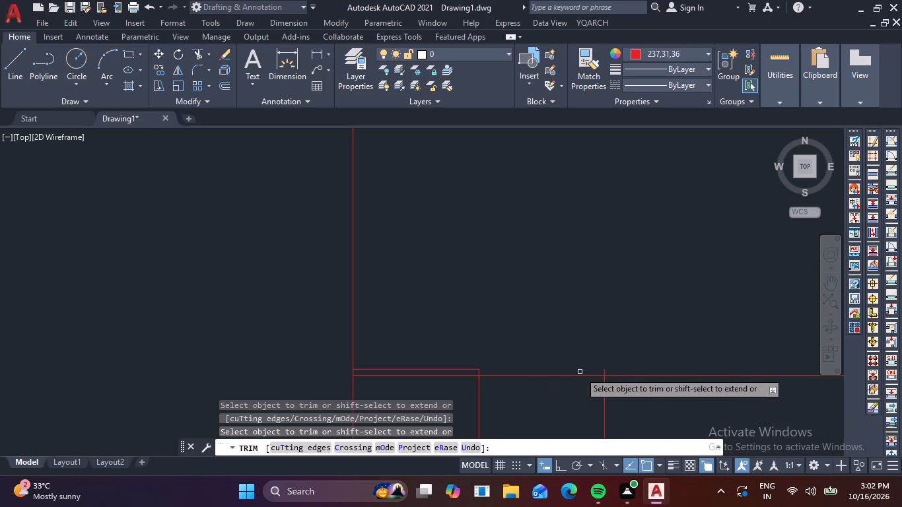
{"action": "scroll", "coordinate": [608, 370], "scroll_direction": "up", "scroll_amount": 3}
{"action": "left_click_drag", "start_coordinate": [582, 378], "coordinate": [558, 375]}
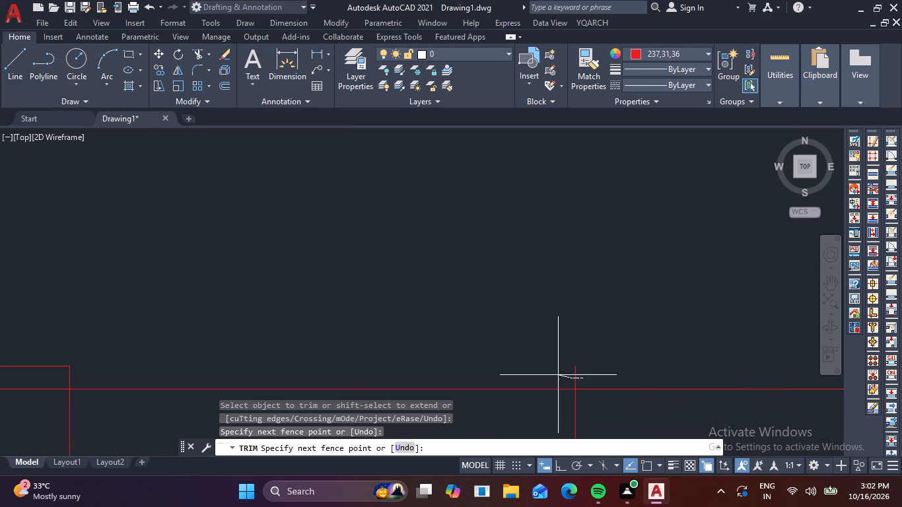
{"action": "left_click_drag", "start_coordinate": [558, 375], "coordinate": [545, 375]}
{"action": "scroll", "coordinate": [514, 356], "scroll_direction": "down", "scroll_amount": 3}
{"action": "scroll", "coordinate": [339, 358], "scroll_direction": "up", "scroll_amount": 2}
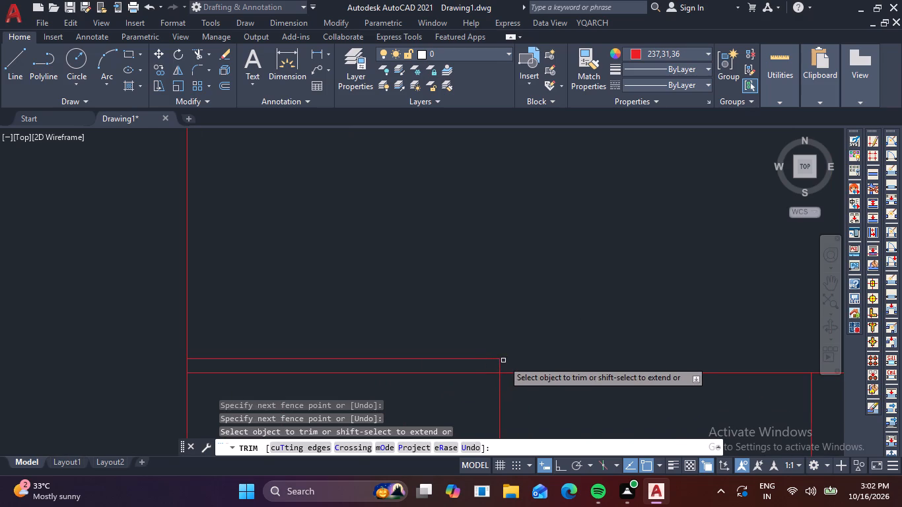
{"action": "left_click_drag", "start_coordinate": [508, 362], "coordinate": [460, 354]}
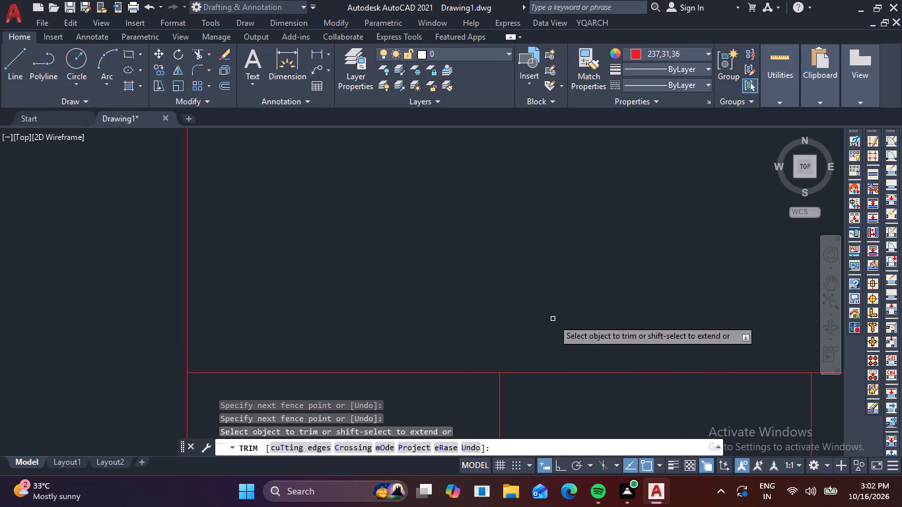
{"action": "scroll", "coordinate": [553, 319], "scroll_direction": "down", "scroll_amount": 5}
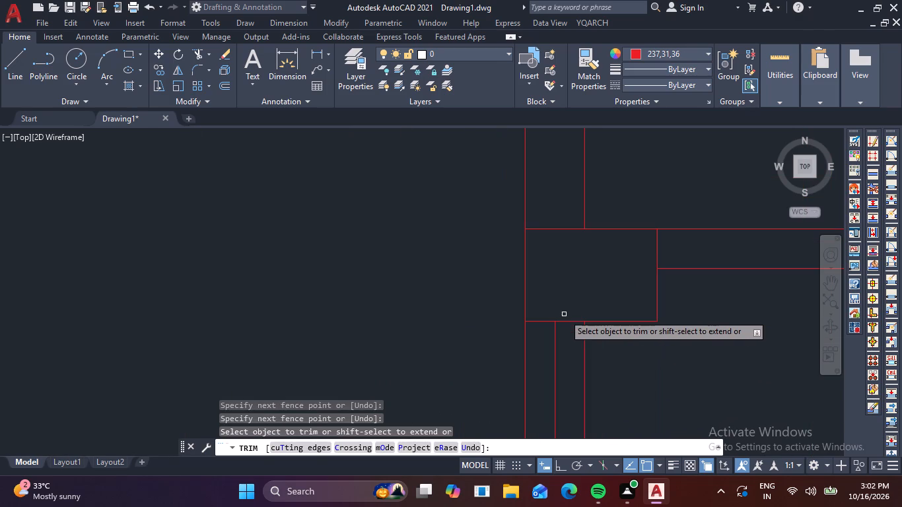
{"action": "key", "text": "Escape"}
Trim the inner wall lines inside the bottom-left corner column of the lower-left room.
{"action": "scroll", "coordinate": [568, 312], "scroll_direction": "down", "scroll_amount": 4}
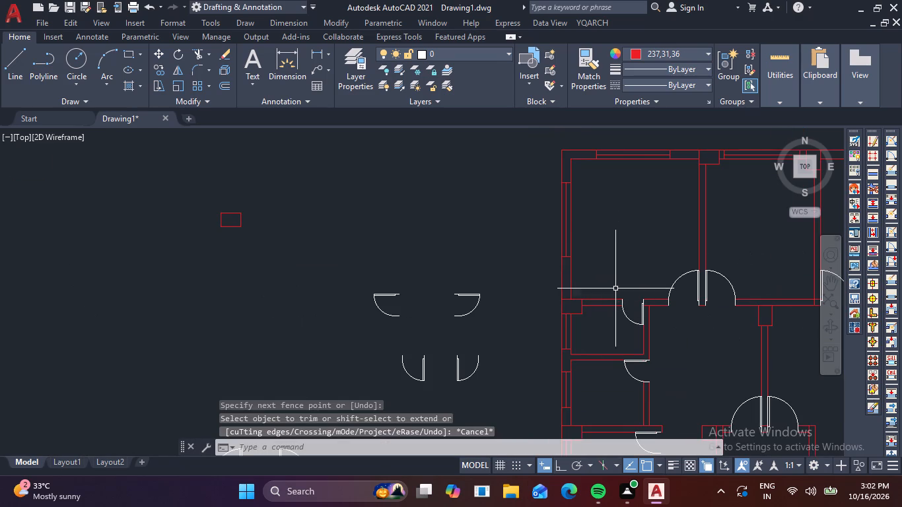
{"action": "middle_click_drag", "start_coordinate": [630, 345], "coordinate": [576, 239]}
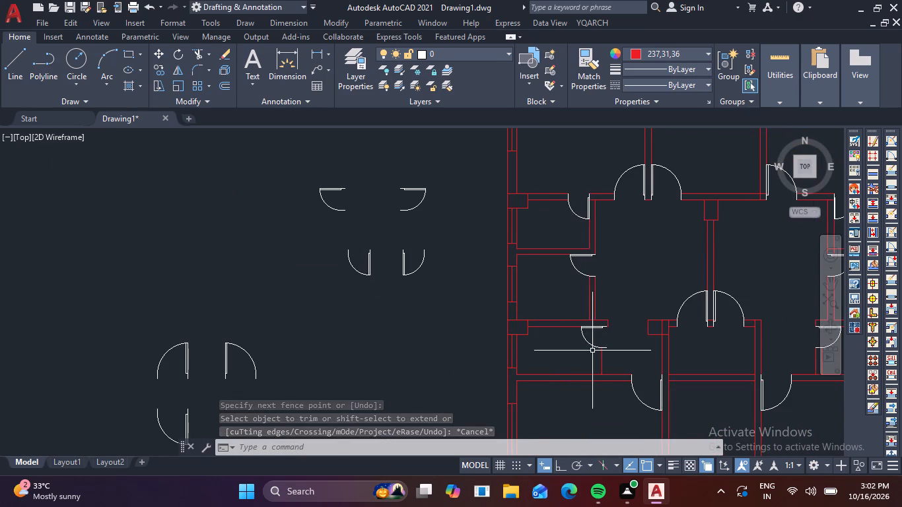
{"action": "middle_click_drag", "start_coordinate": [599, 364], "coordinate": [580, 259]}
{"action": "middle_click_drag", "start_coordinate": [572, 346], "coordinate": [563, 279]}
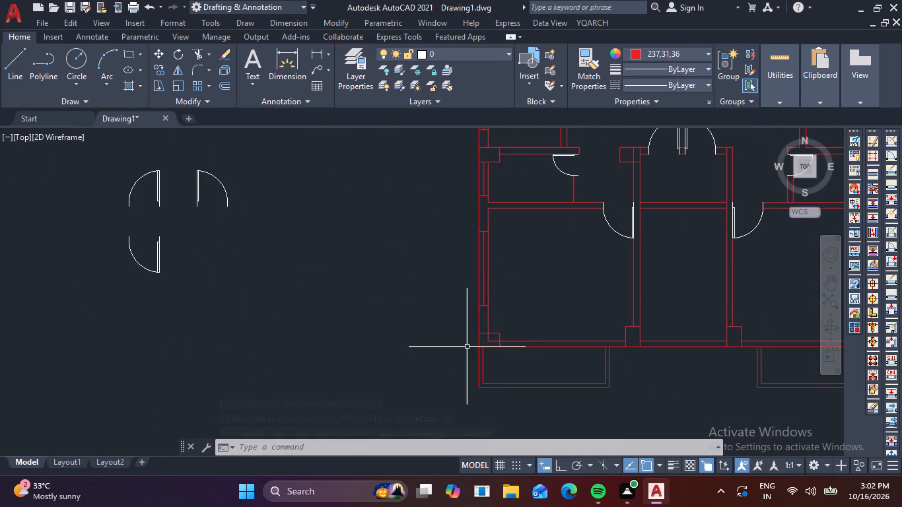
{"action": "scroll", "coordinate": [465, 349], "scroll_direction": "up", "scroll_amount": 3}
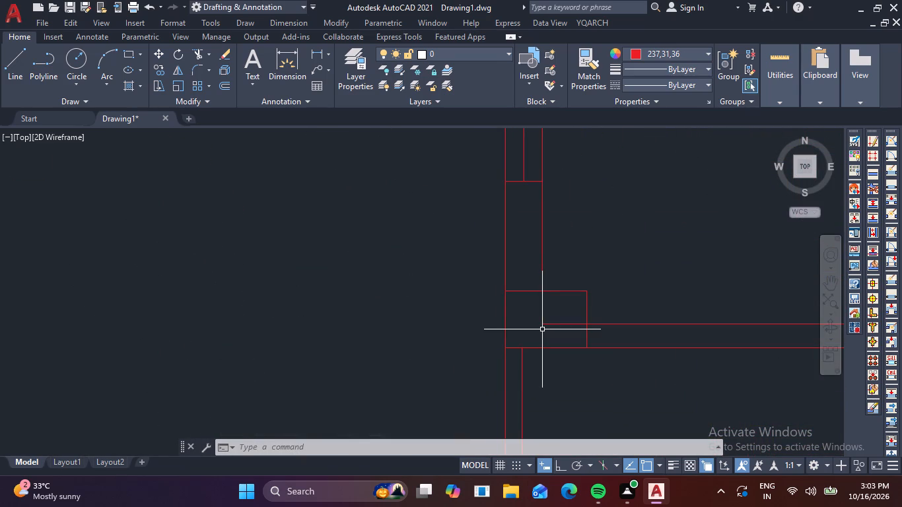
{"action": "key", "text": "space"}
{"action": "left_click", "coordinate": [539, 305]}
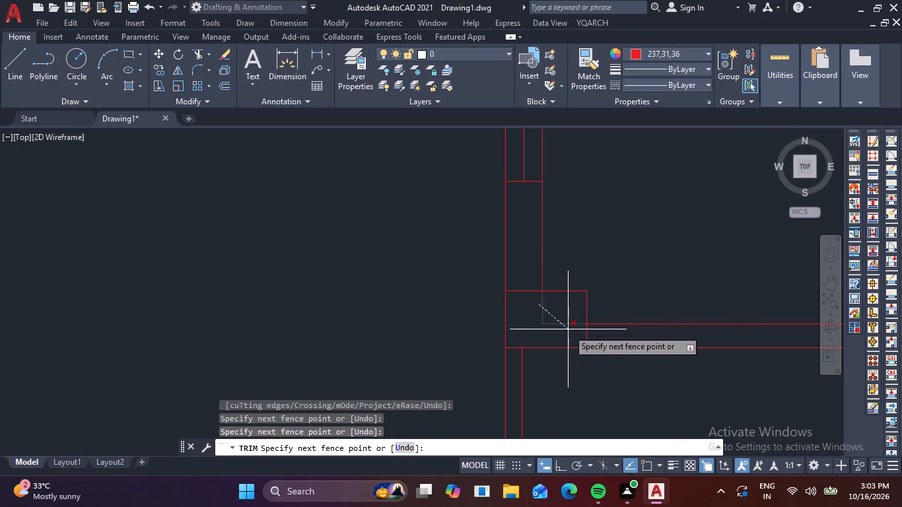
{"action": "left_click", "coordinate": [568, 330]}
{"action": "scroll", "coordinate": [568, 330], "scroll_direction": "down", "scroll_amount": 3}
{"action": "middle_click_drag", "start_coordinate": [624, 288], "coordinate": [382, 373]}
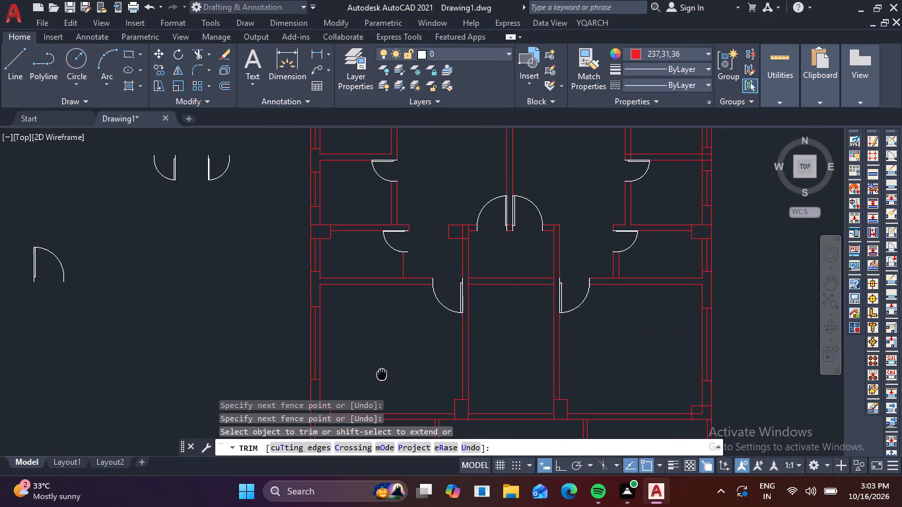
{"action": "middle_click_drag", "start_coordinate": [382, 373], "coordinate": [380, 374]}
{"action": "scroll", "coordinate": [400, 323], "scroll_direction": "down", "scroll_amount": 1}
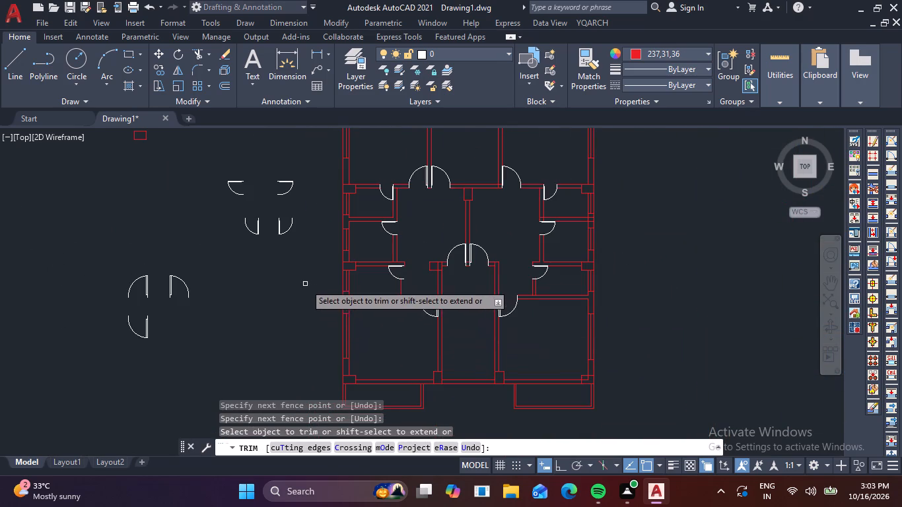
{"action": "scroll", "coordinate": [305, 284], "scroll_direction": "down", "scroll_amount": 2}
{"action": "key", "text": "Escape"}
Erase the spare column rectangle and all spare door symbols lying beside the floor plan.
{"action": "left_click", "coordinate": [181, 207]}
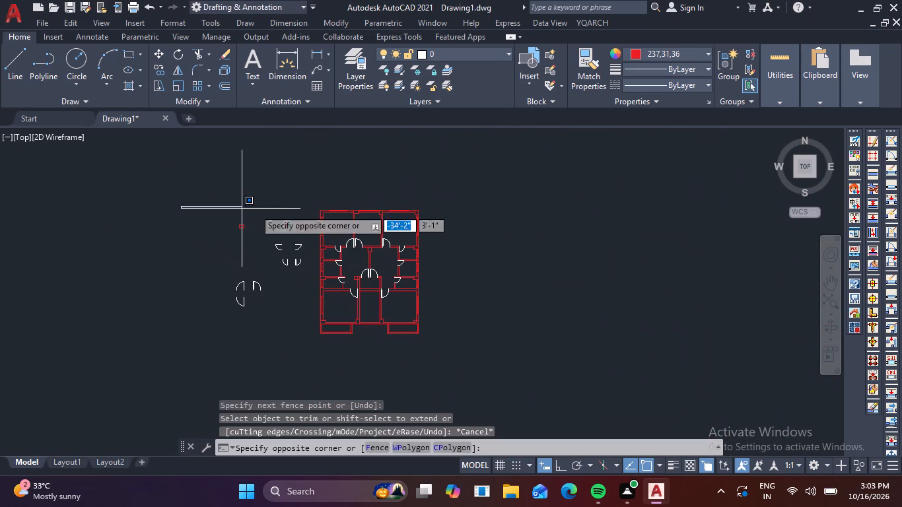
{"action": "left_click", "coordinate": [311, 329]}
{"action": "key", "text": "Delete"}
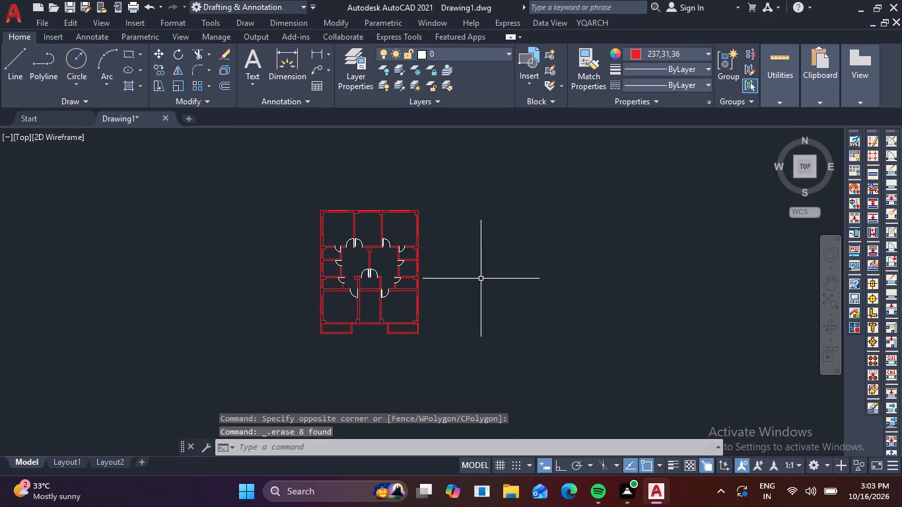
Erase the two horizontal wall lines crossing the central bay between the two lower room doors.
{"action": "scroll", "coordinate": [415, 291], "scroll_direction": "up", "scroll_amount": 3}
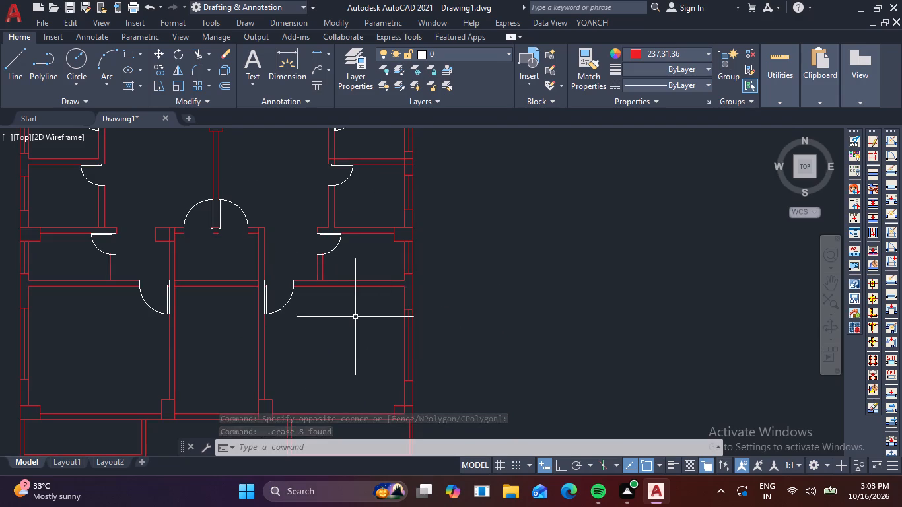
{"action": "scroll", "coordinate": [354, 318], "scroll_direction": "down", "scroll_amount": 1}
{"action": "scroll", "coordinate": [277, 347], "scroll_direction": "up", "scroll_amount": 1}
{"action": "left_click", "coordinate": [289, 300]}
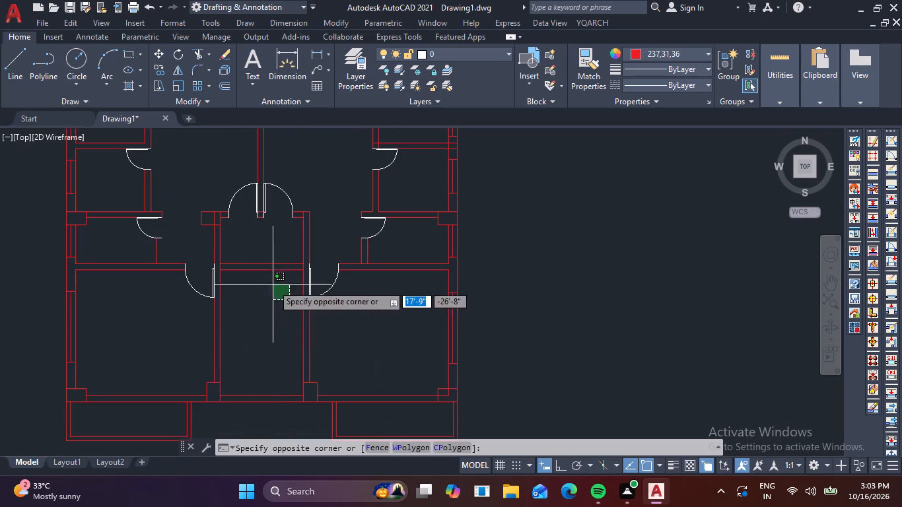
{"action": "left_click", "coordinate": [241, 252]}
{"action": "key", "text": "Delete"}
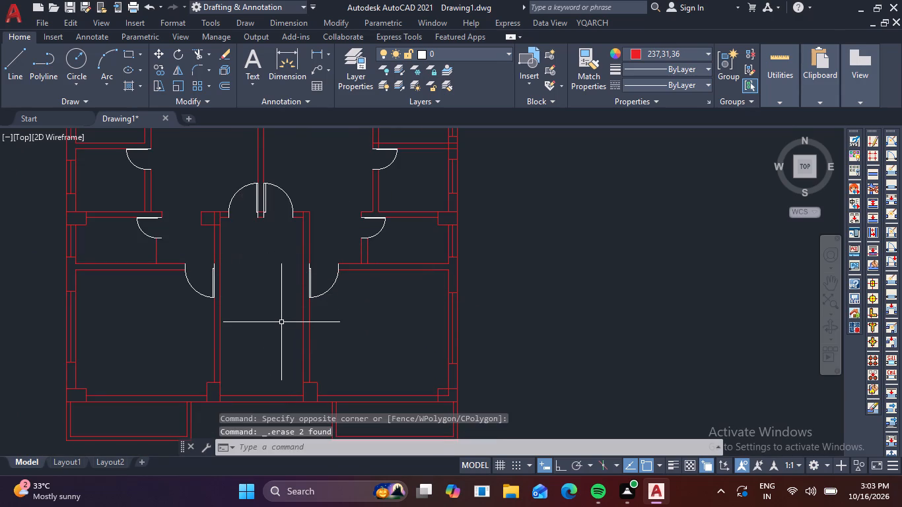
Draw a horizontal line about 7'-2" long across the central bay, a little above the two bottom wall columns.
{"action": "type", "text": "l"}
{"action": "key", "text": "space"}
{"action": "middle_click_drag", "start_coordinate": [282, 364], "coordinate": [292, 347]}
{"action": "scroll", "coordinate": [297, 347], "scroll_direction": "up", "scroll_amount": 4}
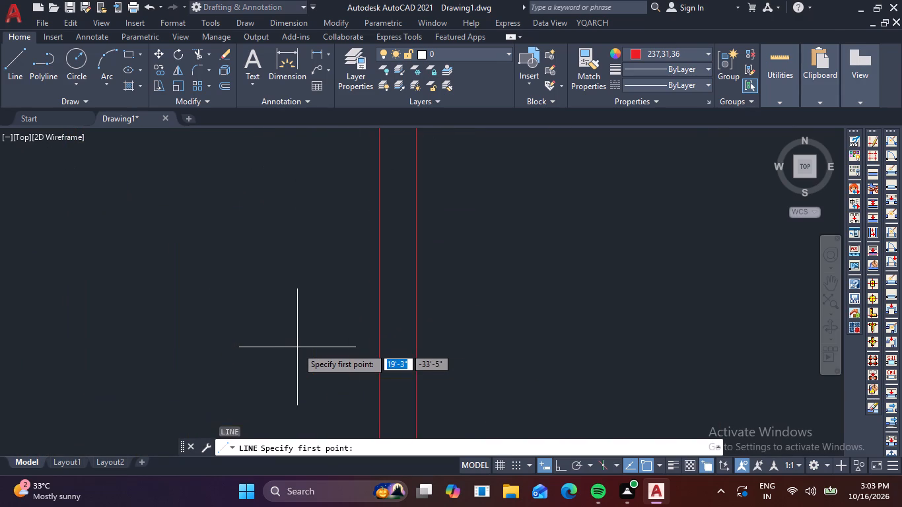
{"action": "scroll", "coordinate": [298, 347], "scroll_direction": "down", "scroll_amount": 2}
{"action": "middle_click_drag", "start_coordinate": [298, 346], "coordinate": [407, 371]}
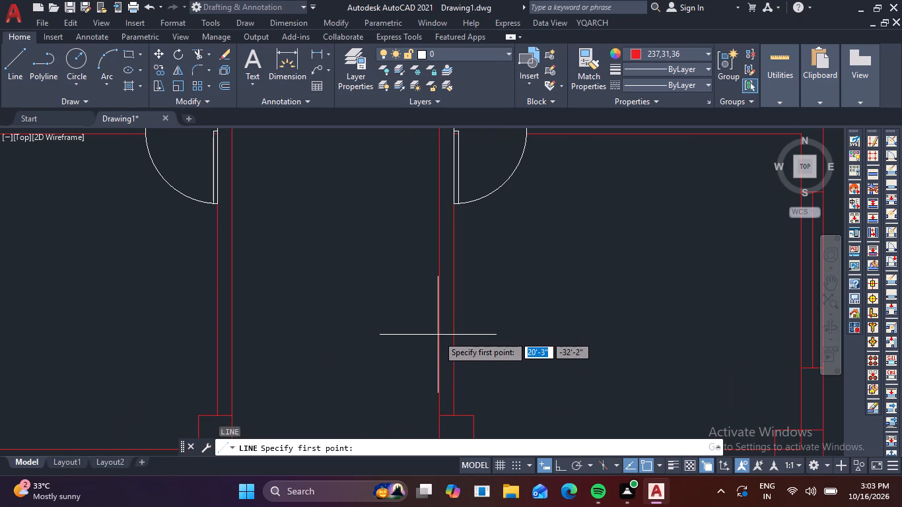
{"action": "left_click", "coordinate": [440, 349]}
{"action": "left_click", "coordinate": [234, 348]}
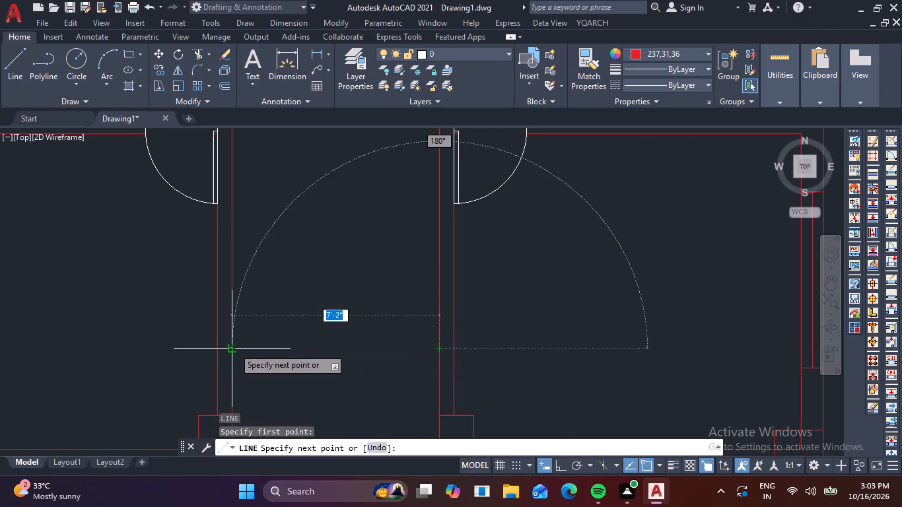
{"action": "key", "text": "space"}
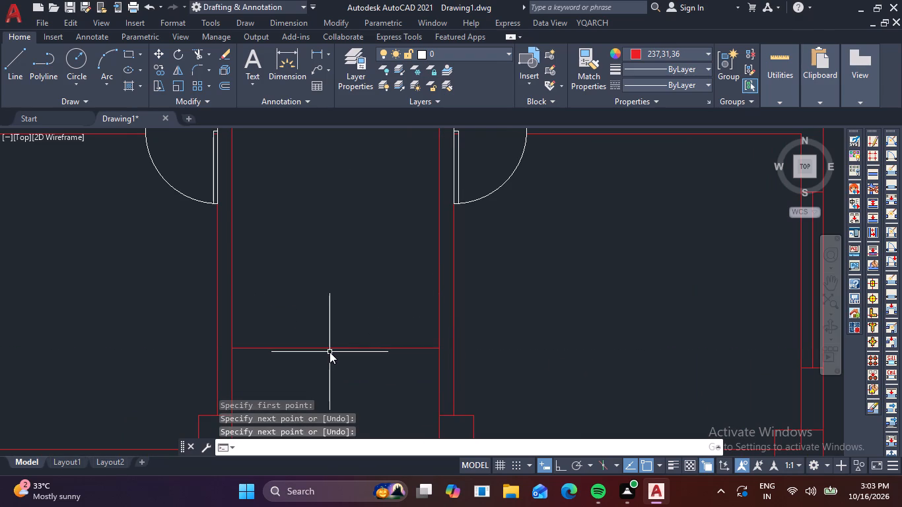
Offset the horizontal line in the central bay upward ten times at 10-inch spacing to form the stair treads.
{"action": "key", "text": "o"}
{"action": "key", "text": "Return"}
{"action": "type", "text": "10"}
{"action": "key", "text": "space"}
{"action": "left_click", "coordinate": [341, 347]}
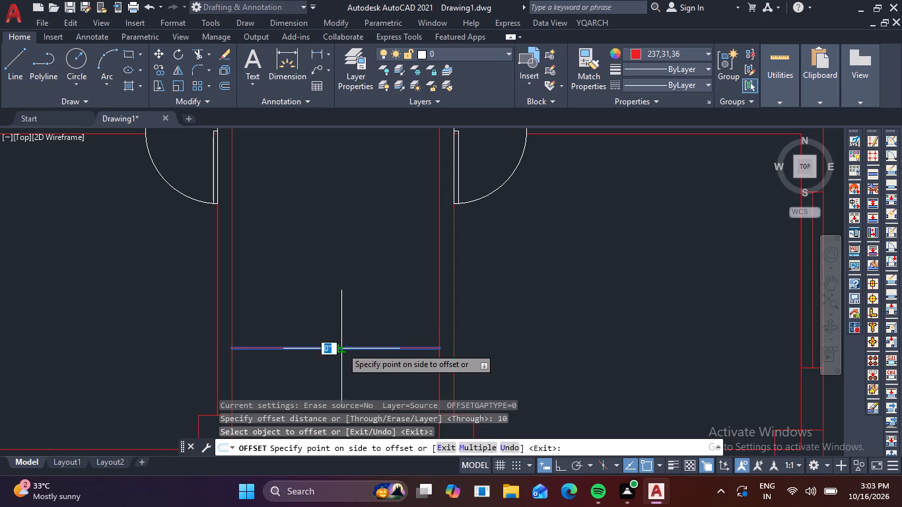
{"action": "right_click", "coordinate": [357, 321]}
{"action": "left_click", "coordinate": [421, 205]}
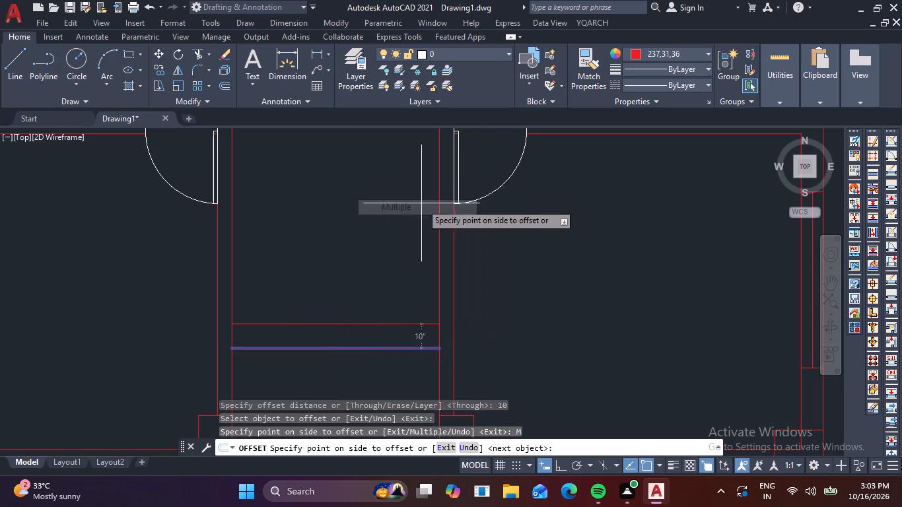
{"action": "left_click", "coordinate": [415, 197]}
{"action": "double_click", "coordinate": [407, 190]}
{"action": "left_click", "coordinate": [403, 186]}
{"action": "middle_click_drag", "start_coordinate": [403, 188], "coordinate": [403, 349]}
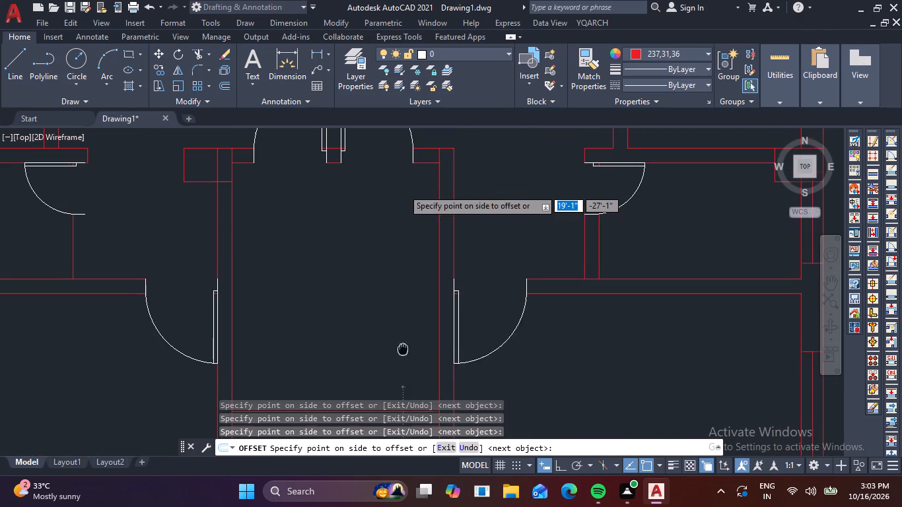
{"action": "middle_click_drag", "start_coordinate": [403, 349], "coordinate": [403, 348]}
{"action": "left_click", "coordinate": [399, 272]}
{"action": "left_click", "coordinate": [401, 262]}
{"action": "left_click", "coordinate": [400, 254]}
{"action": "left_click", "coordinate": [399, 250]}
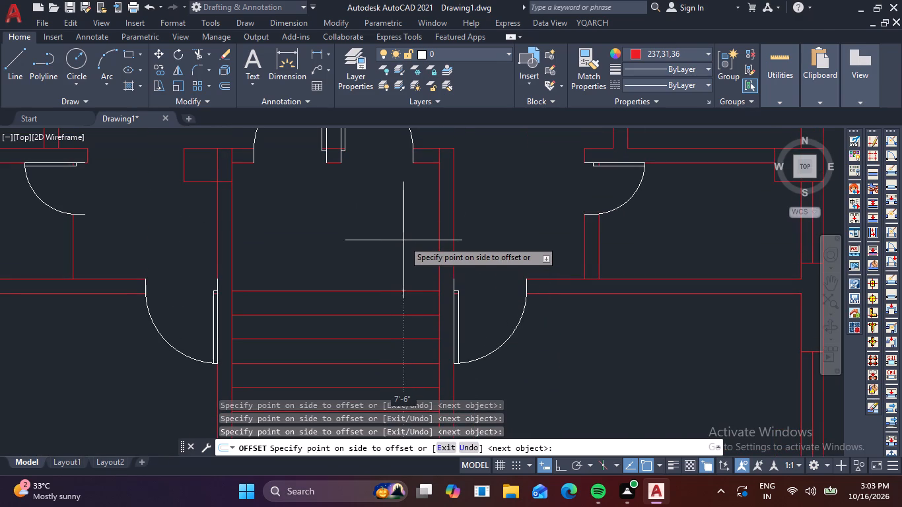
{"action": "left_click", "coordinate": [403, 240]}
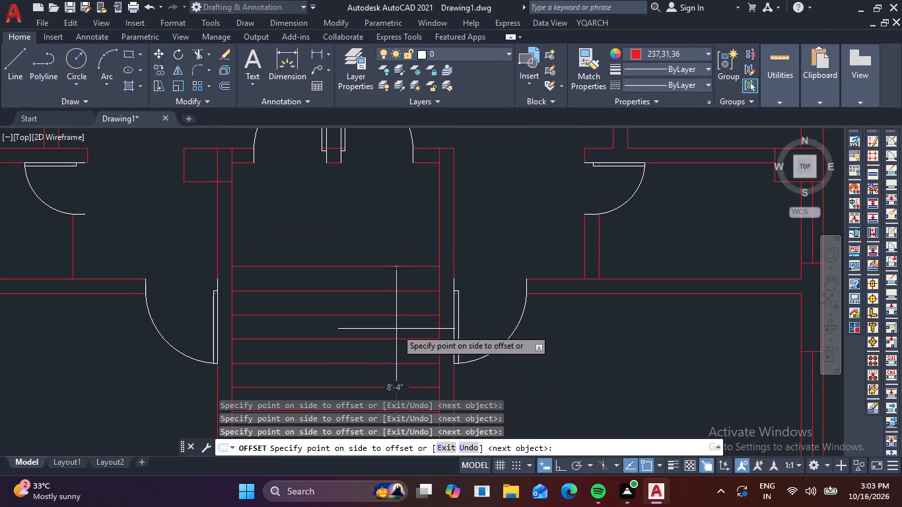
{"action": "left_click", "coordinate": [396, 303]}
{"action": "key", "text": "Escape"}
Draw a vertical centre line about 8'-4" long from the midpoint of the lowest tread line to the midpoint of the top one.
{"action": "scroll", "coordinate": [559, 360], "scroll_direction": "down", "scroll_amount": 3}
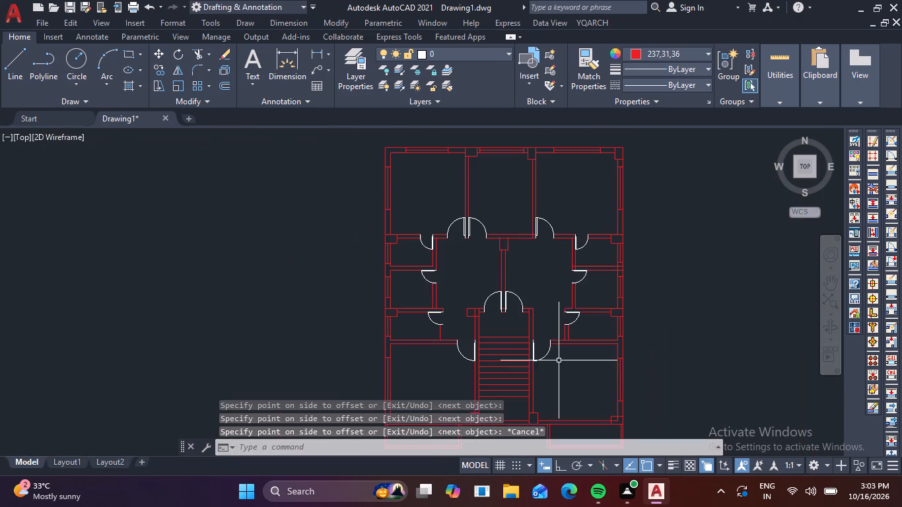
{"action": "middle_click_drag", "start_coordinate": [576, 368], "coordinate": [560, 331]}
{"action": "middle_click_drag", "start_coordinate": [526, 333], "coordinate": [514, 309]}
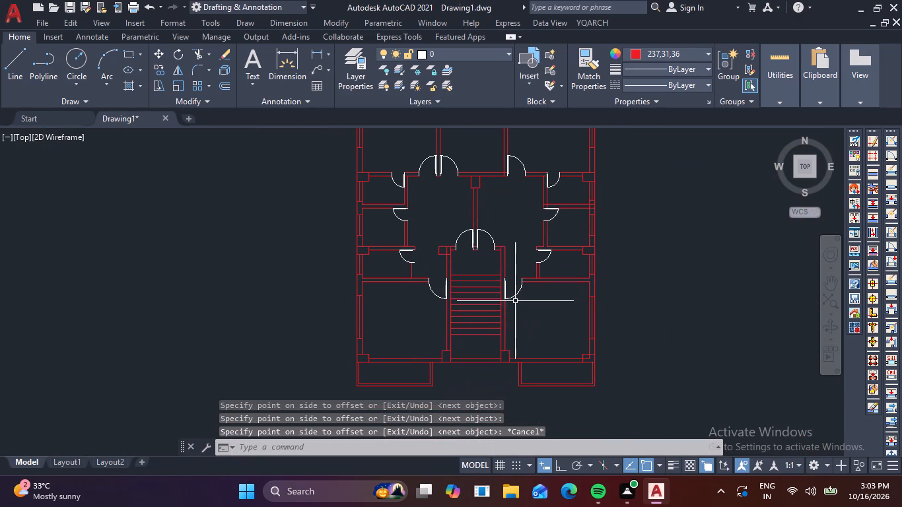
{"action": "type", "text": "l"}
{"action": "key", "text": "space"}
{"action": "scroll", "coordinate": [475, 331], "scroll_direction": "up", "scroll_amount": 3}
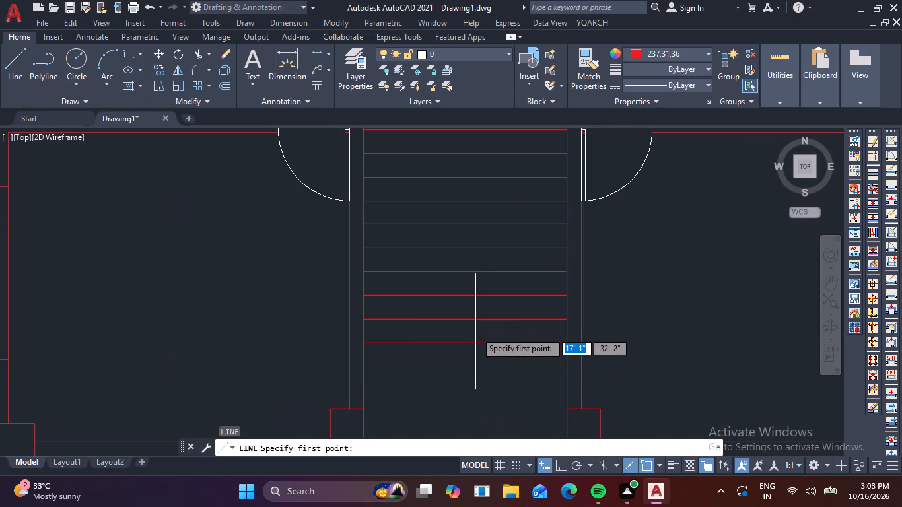
{"action": "left_click", "coordinate": [467, 344]}
{"action": "middle_click_drag", "start_coordinate": [468, 296], "coordinate": [492, 460]}
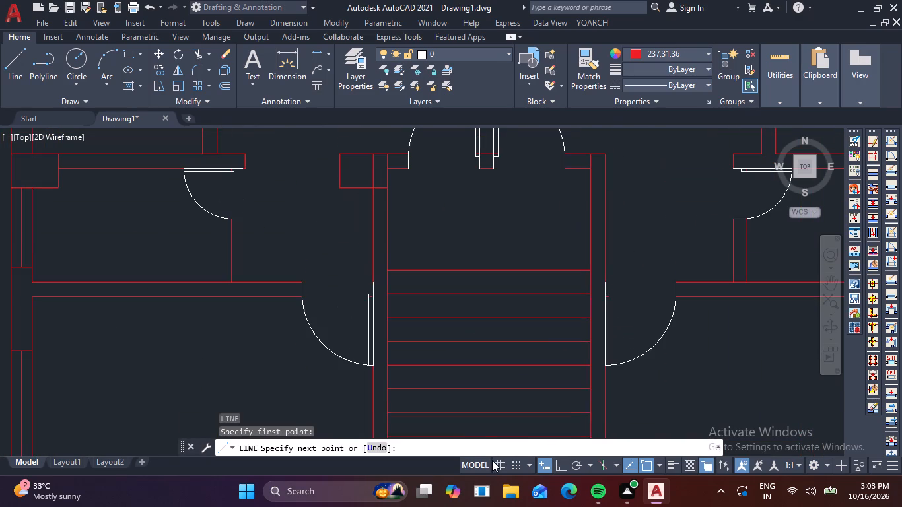
{"action": "left_click", "coordinate": [489, 273]}
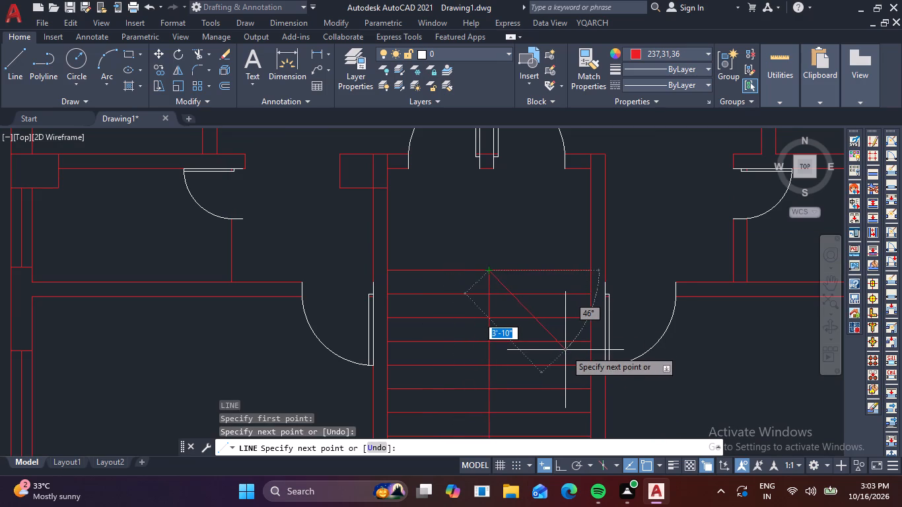
{"action": "key", "text": "Escape"}
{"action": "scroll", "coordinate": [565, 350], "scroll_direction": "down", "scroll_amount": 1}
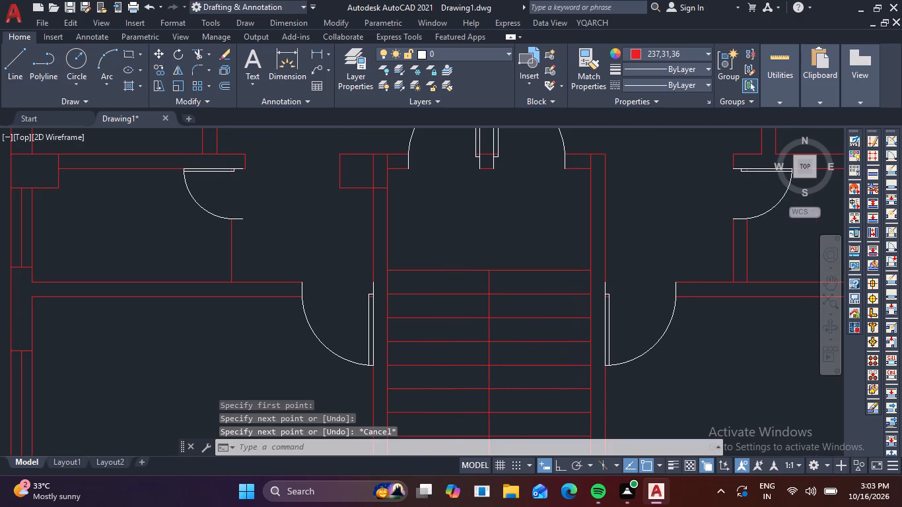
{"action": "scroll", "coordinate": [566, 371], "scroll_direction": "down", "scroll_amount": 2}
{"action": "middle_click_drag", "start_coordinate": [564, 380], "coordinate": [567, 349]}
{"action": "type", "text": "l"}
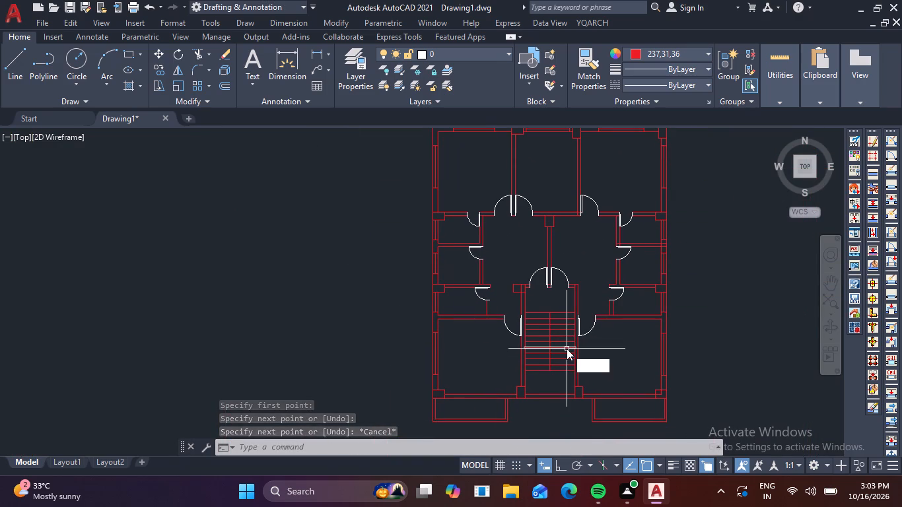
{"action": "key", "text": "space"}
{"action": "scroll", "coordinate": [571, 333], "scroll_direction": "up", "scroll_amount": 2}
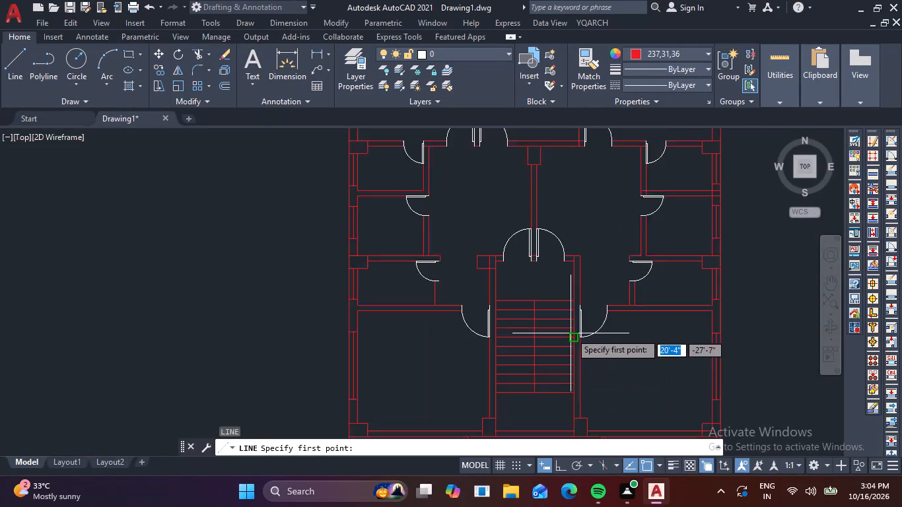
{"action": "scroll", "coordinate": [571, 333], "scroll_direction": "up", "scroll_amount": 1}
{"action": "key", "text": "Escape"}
Offset the stair's vertical centre line by 1 inch to both sides.
{"action": "type", "text": "o"}
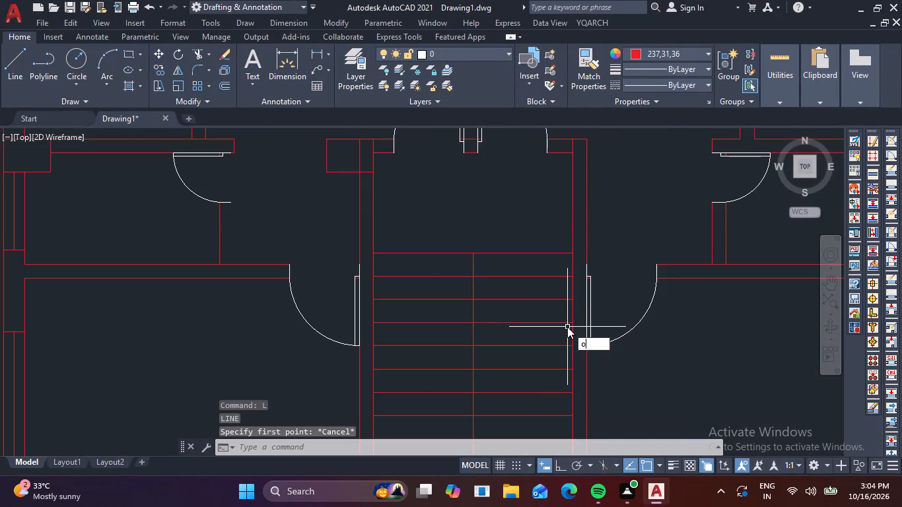
{"action": "key", "text": "space"}
{"action": "key", "text": "1"}
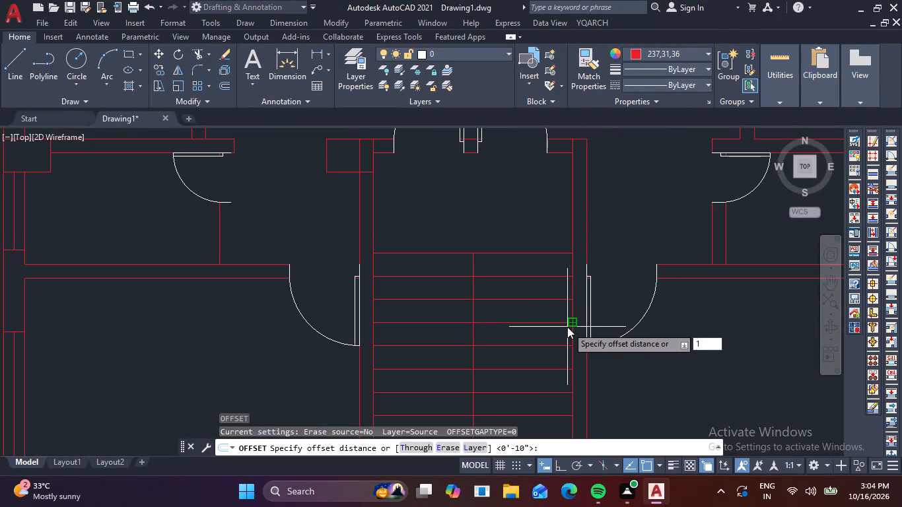
{"action": "key", "text": "space"}
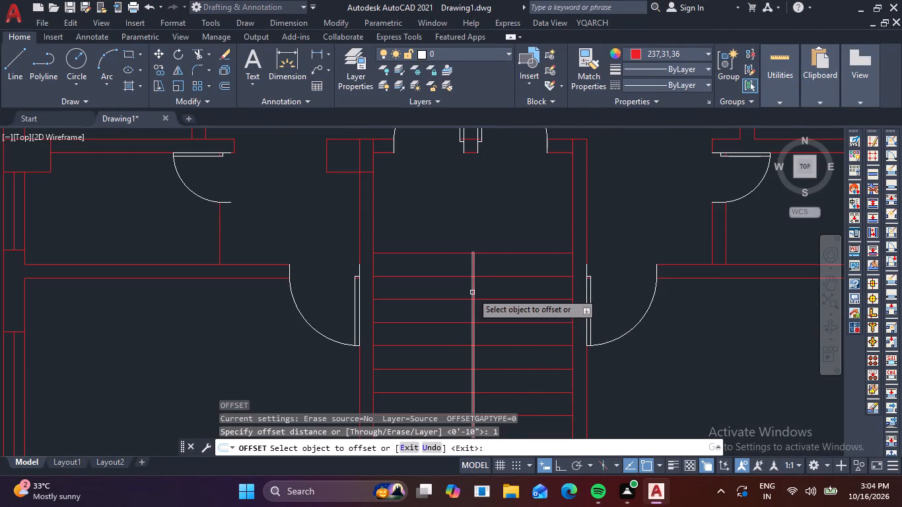
{"action": "left_click", "coordinate": [472, 292]}
{"action": "left_click", "coordinate": [515, 285]}
{"action": "left_click", "coordinate": [472, 292]}
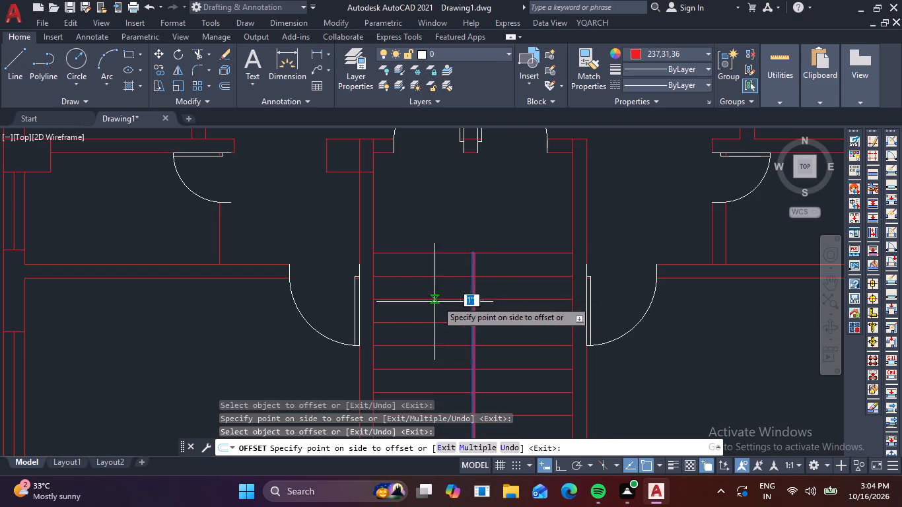
{"action": "left_click", "coordinate": [423, 304]}
Erase the original vertical centre line between its two offset copies.
{"action": "scroll", "coordinate": [475, 301], "scroll_direction": "up", "scroll_amount": 3}
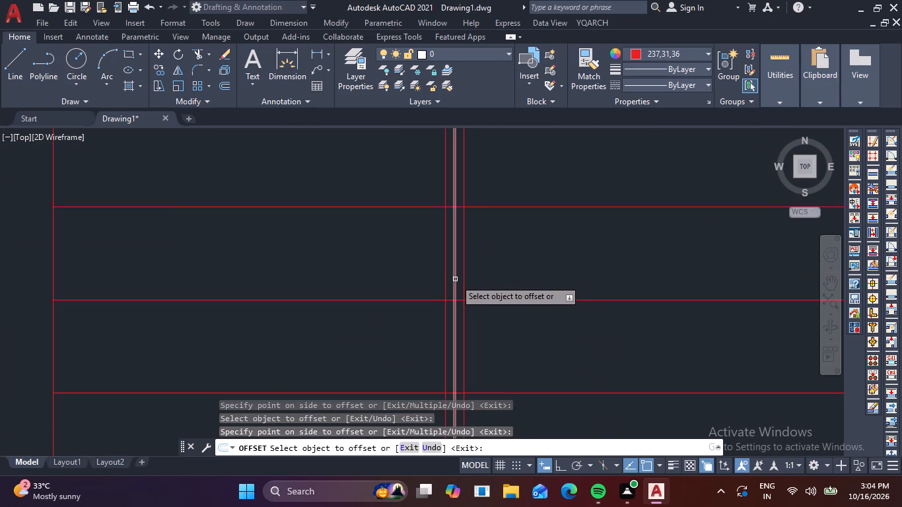
{"action": "left_click", "coordinate": [452, 277]}
{"action": "key", "text": "Delete"}
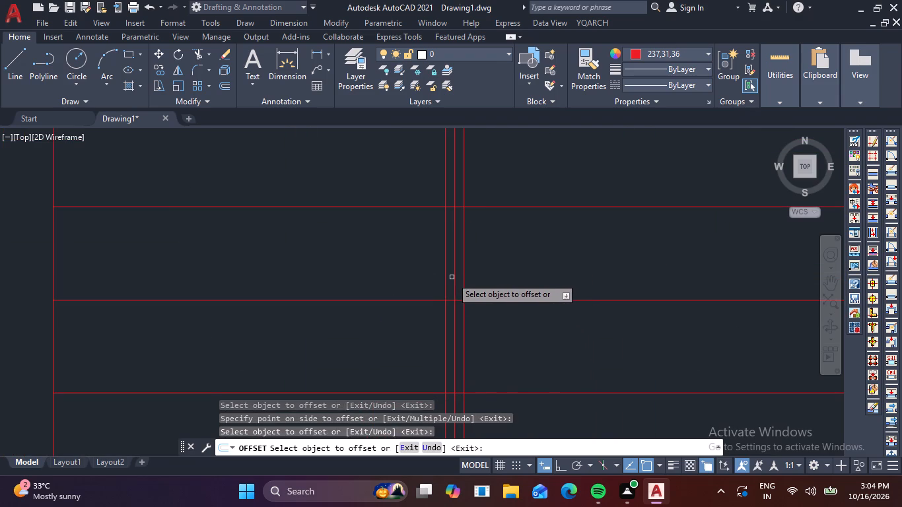
{"action": "key", "text": "t"}
{"action": "key", "text": "r"}
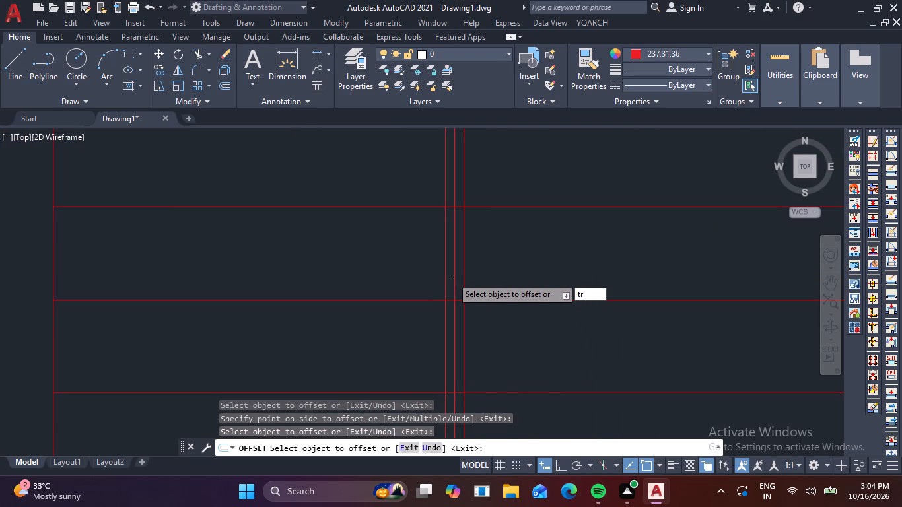
{"action": "key", "text": "space"}
{"action": "middle_click_drag", "start_coordinate": [553, 271], "coordinate": [564, 290]}
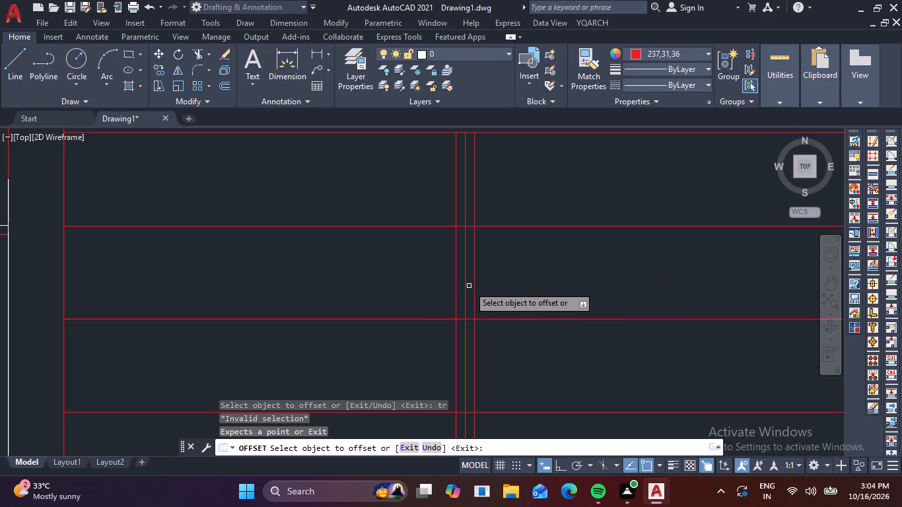
{"action": "key", "text": "Escape"}
{"action": "left_click", "coordinate": [464, 281]}
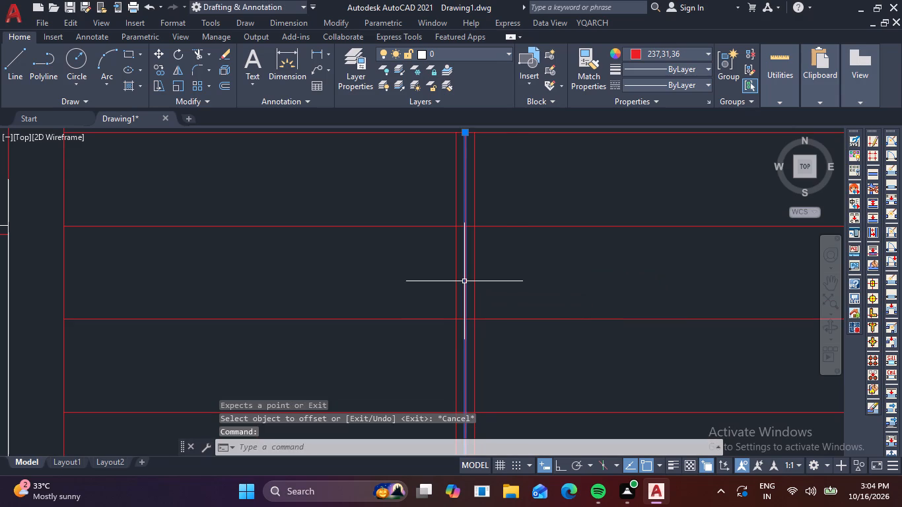
{"action": "key", "text": "Delete"}
Trim the upper tread lines below the topmost one where they cross the gap between the two vertical centre lines.
{"action": "middle_click_drag", "start_coordinate": [520, 301], "coordinate": [534, 337]}
{"action": "scroll", "coordinate": [534, 340], "scroll_direction": "down", "scroll_amount": 2}
{"action": "middle_click_drag", "start_coordinate": [534, 337], "coordinate": [534, 345]}
{"action": "scroll", "coordinate": [520, 290], "scroll_direction": "up", "scroll_amount": 2}
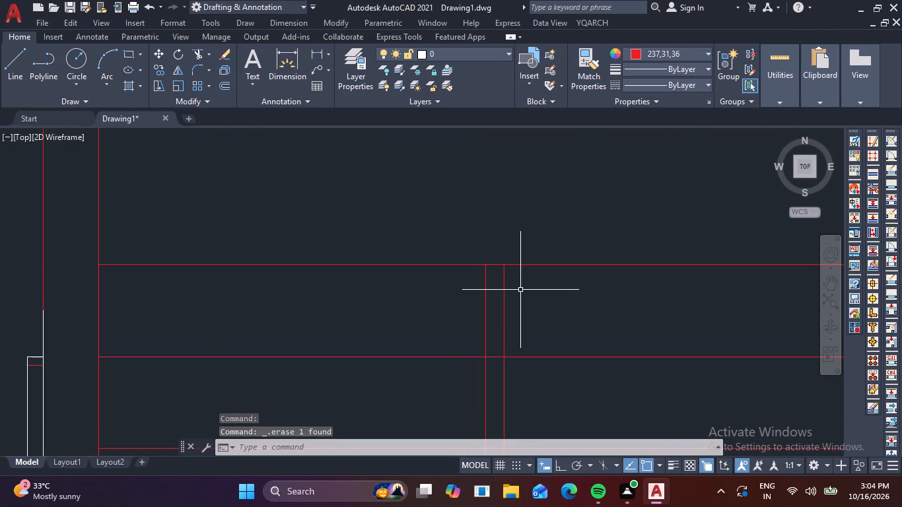
{"action": "key", "text": "Escape"}
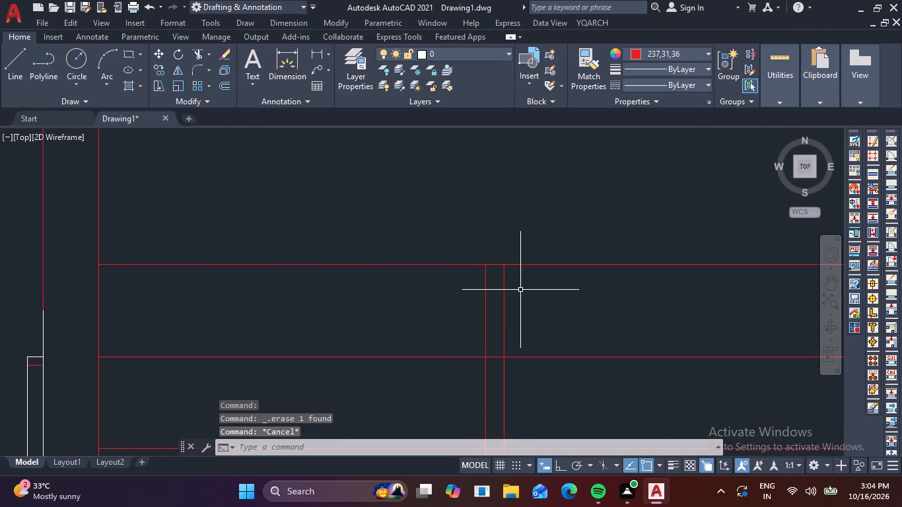
{"action": "type", "text": "tr"}
{"action": "key", "text": "space"}
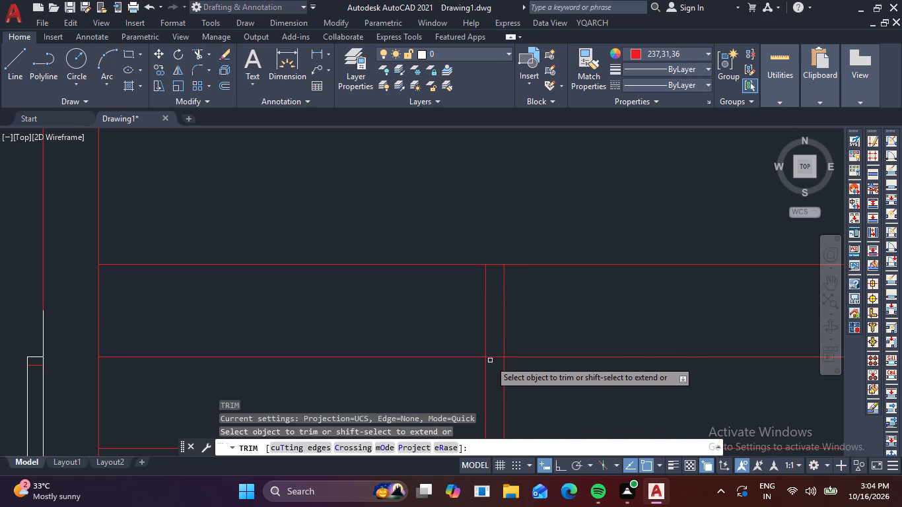
{"action": "left_click", "coordinate": [491, 357]}
{"action": "scroll", "coordinate": [499, 368], "scroll_direction": "down", "scroll_amount": 3}
{"action": "scroll", "coordinate": [497, 393], "scroll_direction": "up", "scroll_amount": 4}
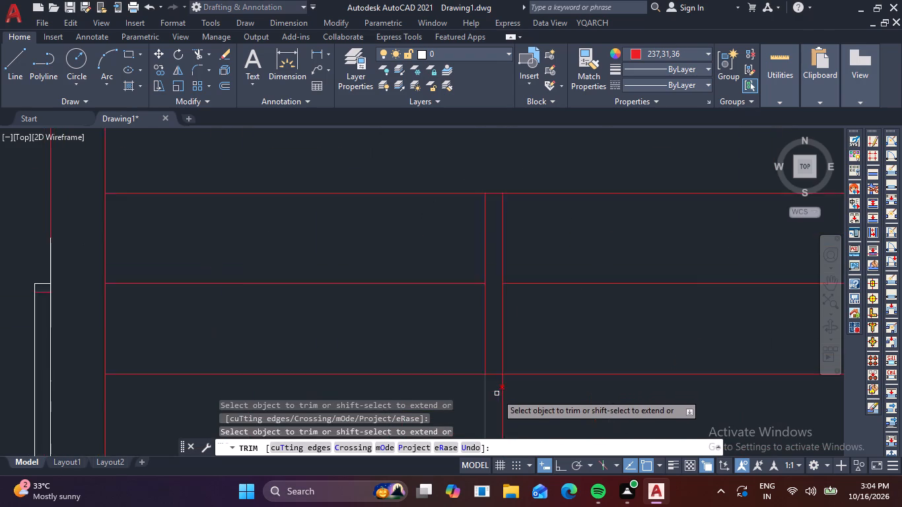
{"action": "left_click", "coordinate": [491, 361]}
{"action": "left_click", "coordinate": [493, 368]}
{"action": "scroll", "coordinate": [493, 368], "scroll_direction": "down", "scroll_amount": 4}
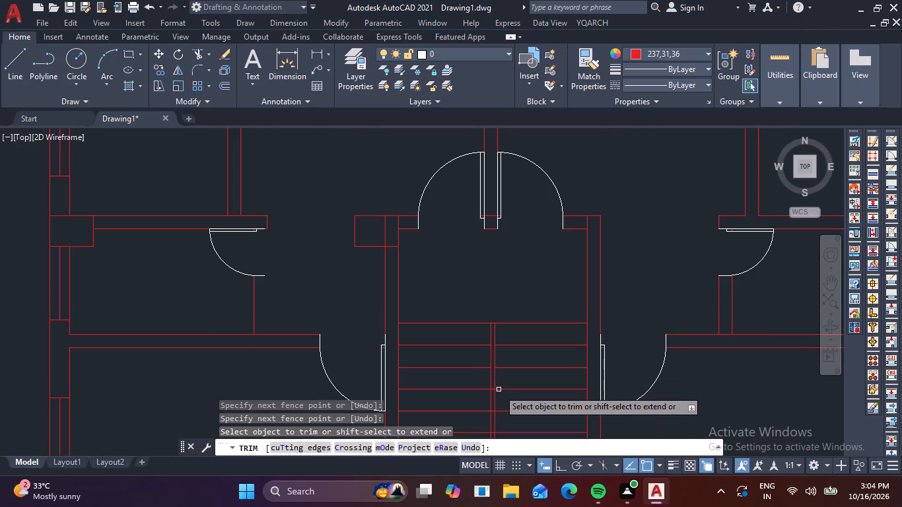
{"action": "scroll", "coordinate": [499, 389], "scroll_direction": "up", "scroll_amount": 5}
{"action": "left_click", "coordinate": [399, 372]}
{"action": "left_click", "coordinate": [401, 379]}
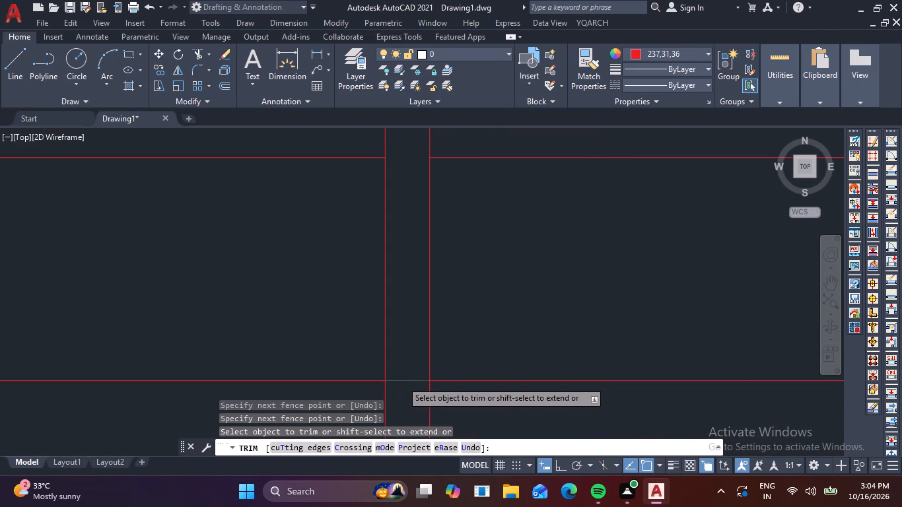
{"action": "left_click", "coordinate": [401, 381]}
{"action": "scroll", "coordinate": [403, 385], "scroll_direction": "down", "scroll_amount": 5}
Trim the next two middle stair tread lines where they cross the gap between the two vertical centre lines.
{"action": "middle_click_drag", "start_coordinate": [441, 379], "coordinate": [446, 343]}
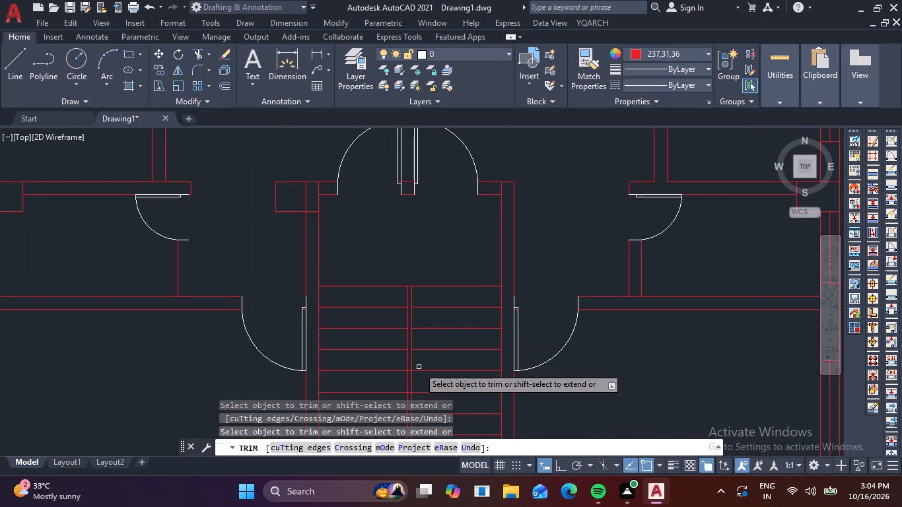
{"action": "middle_click_drag", "start_coordinate": [441, 382], "coordinate": [448, 346]}
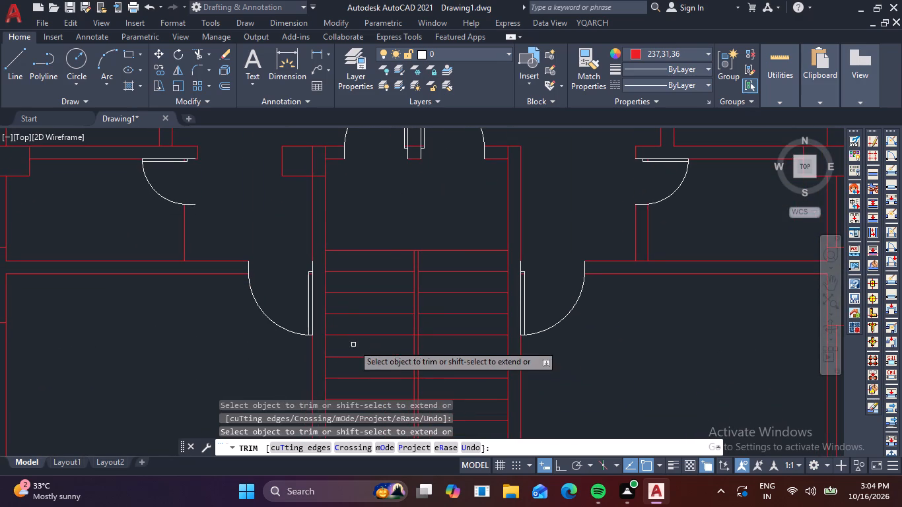
{"action": "scroll", "coordinate": [438, 341], "scroll_direction": "up", "scroll_amount": 4}
{"action": "left_click", "coordinate": [287, 302]}
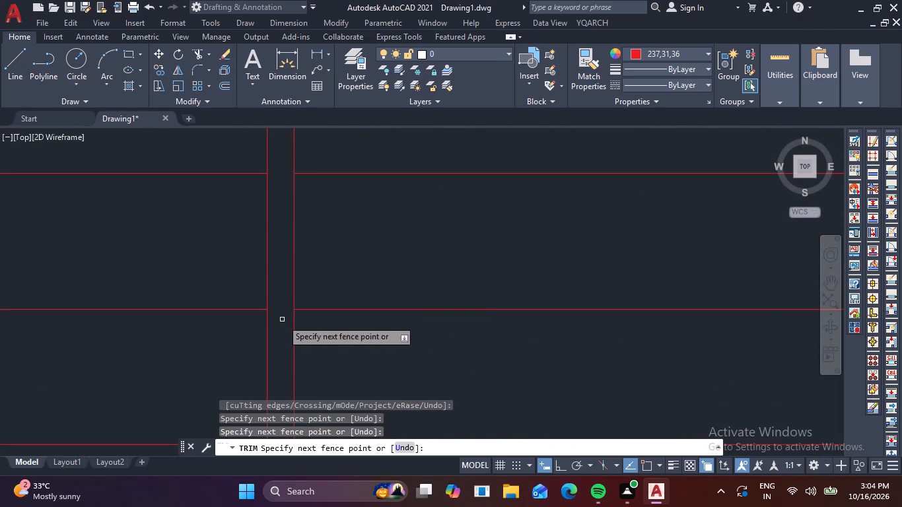
{"action": "left_click", "coordinate": [282, 320]}
{"action": "scroll", "coordinate": [285, 322], "scroll_direction": "down", "scroll_amount": 2}
{"action": "middle_click_drag", "start_coordinate": [316, 349], "coordinate": [324, 319]}
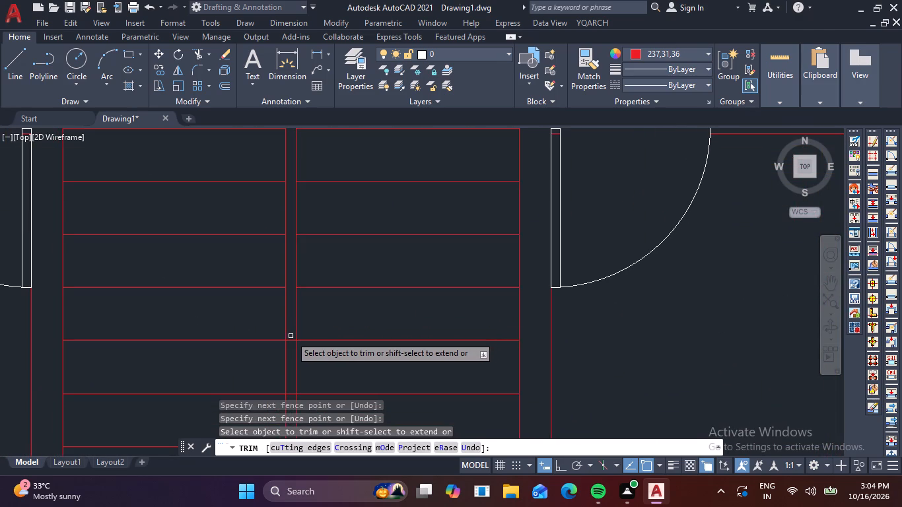
{"action": "scroll", "coordinate": [291, 336], "scroll_direction": "up", "scroll_amount": 3}
{"action": "left_click", "coordinate": [291, 337]}
{"action": "left_click", "coordinate": [280, 362]}
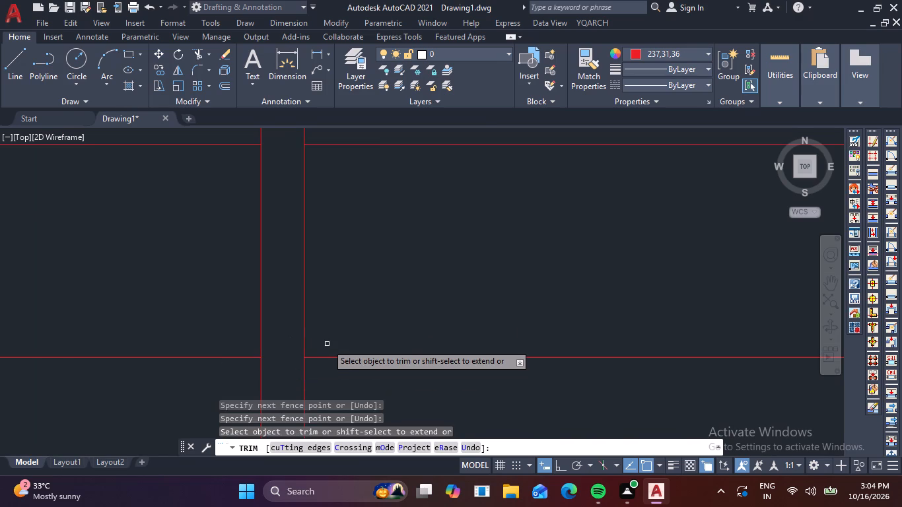
{"action": "scroll", "coordinate": [405, 293], "scroll_direction": "down", "scroll_amount": 2}
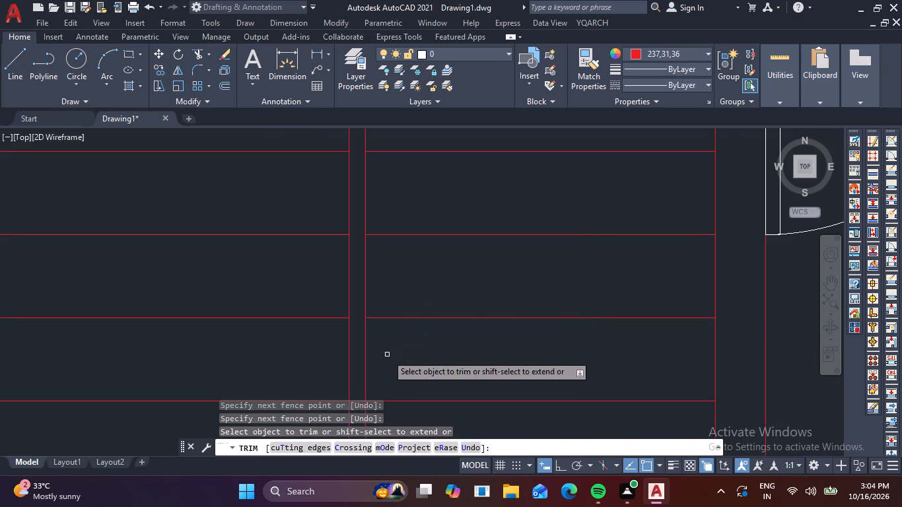
Trim the four remaining lower tread lines inside the centre gap, leaving the lowest tread line whole, and end the trimming.
{"action": "middle_click_drag", "start_coordinate": [388, 355], "coordinate": [422, 189]}
{"action": "left_click", "coordinate": [393, 232]}
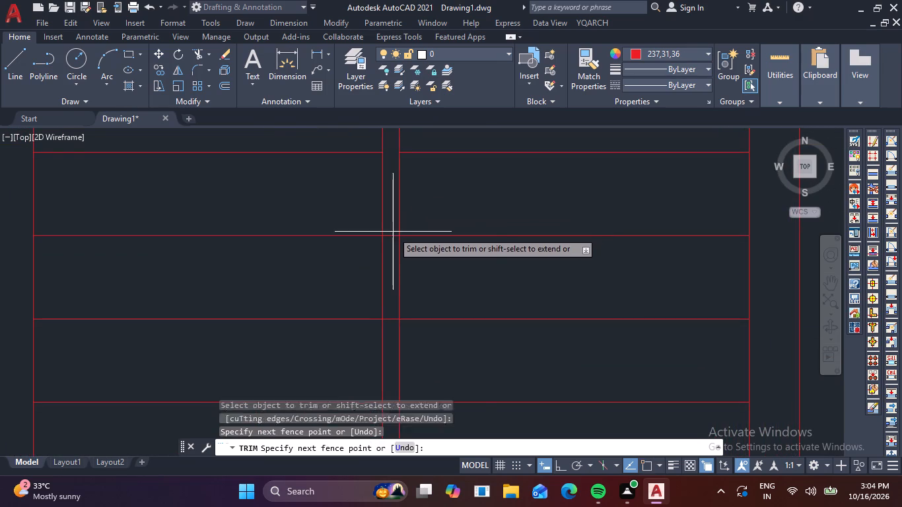
{"action": "left_click", "coordinate": [392, 244]}
{"action": "left_click", "coordinate": [394, 317]}
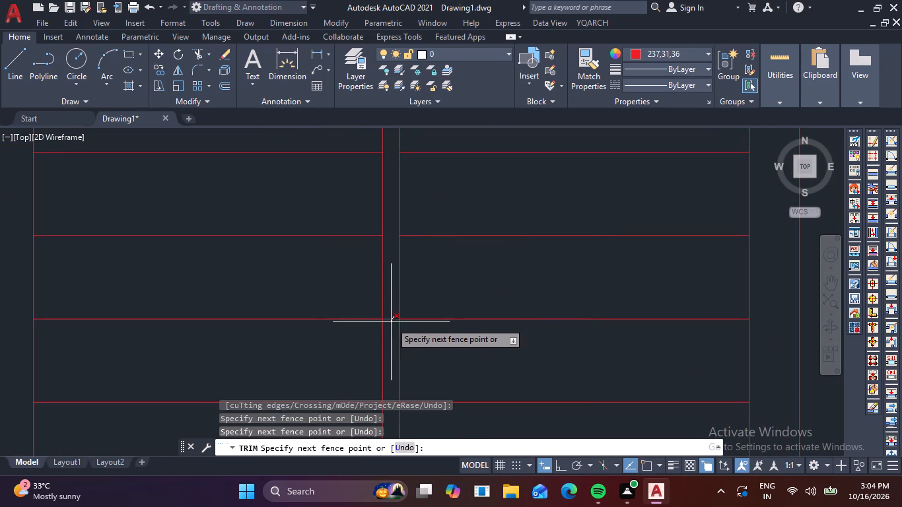
{"action": "left_click", "coordinate": [390, 325]}
{"action": "middle_click_drag", "start_coordinate": [383, 375], "coordinate": [415, 228]}
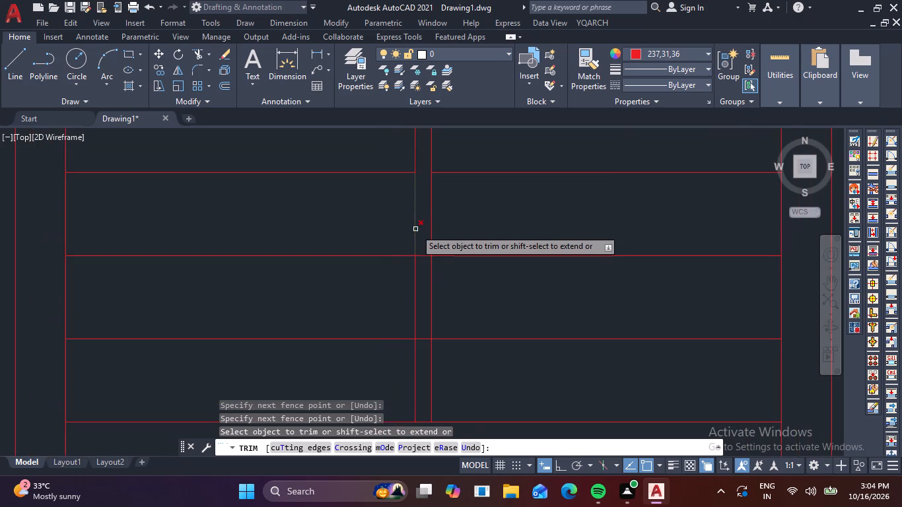
{"action": "left_click", "coordinate": [422, 256]}
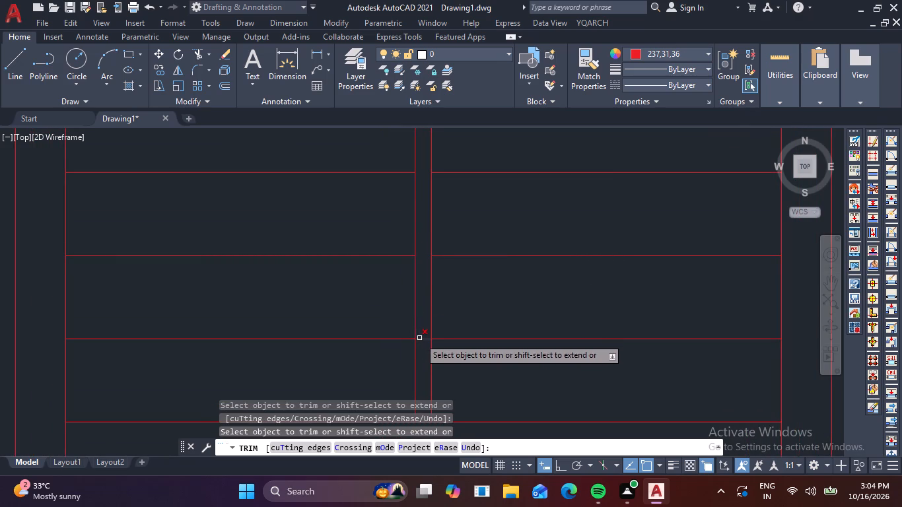
{"action": "left_click", "coordinate": [427, 340]}
{"action": "middle_click_drag", "start_coordinate": [425, 358], "coordinate": [433, 319]}
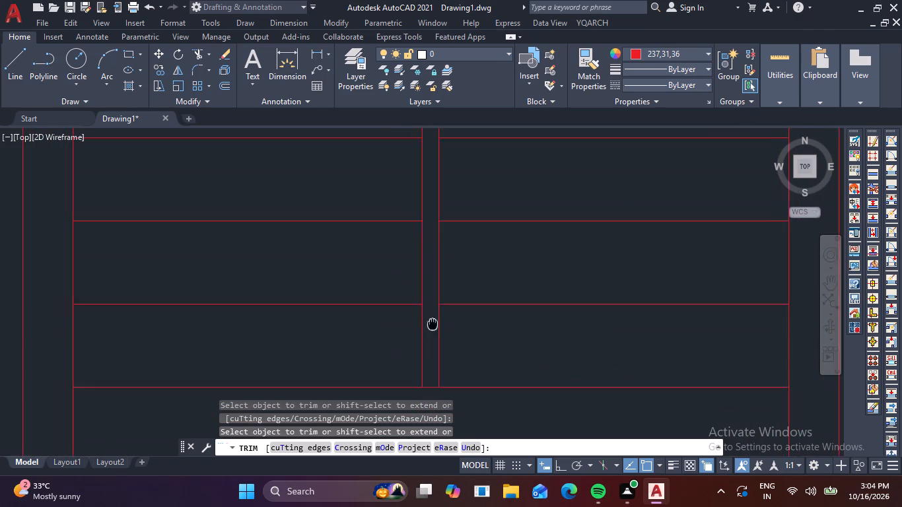
{"action": "middle_click_drag", "start_coordinate": [433, 319], "coordinate": [438, 220]}
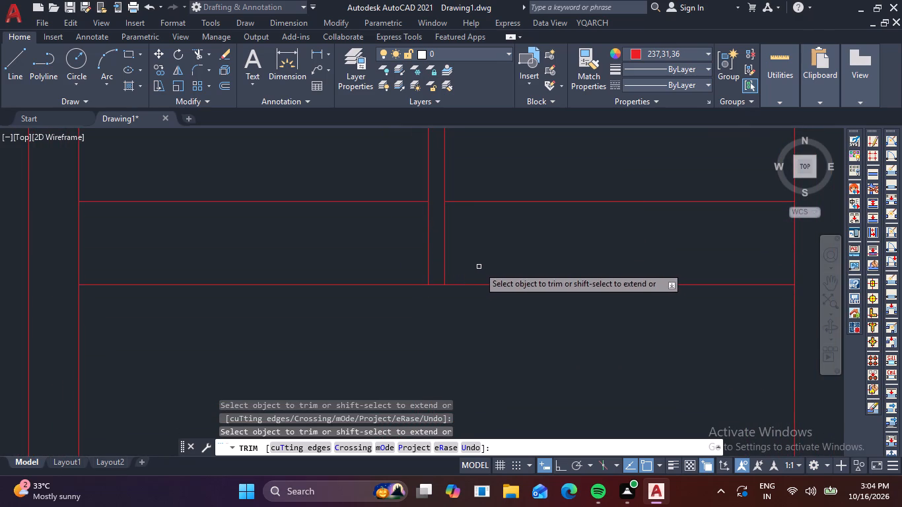
{"action": "key", "text": "Escape"}
{"action": "key", "text": "Escape"}
{"action": "key", "text": "Escape"}
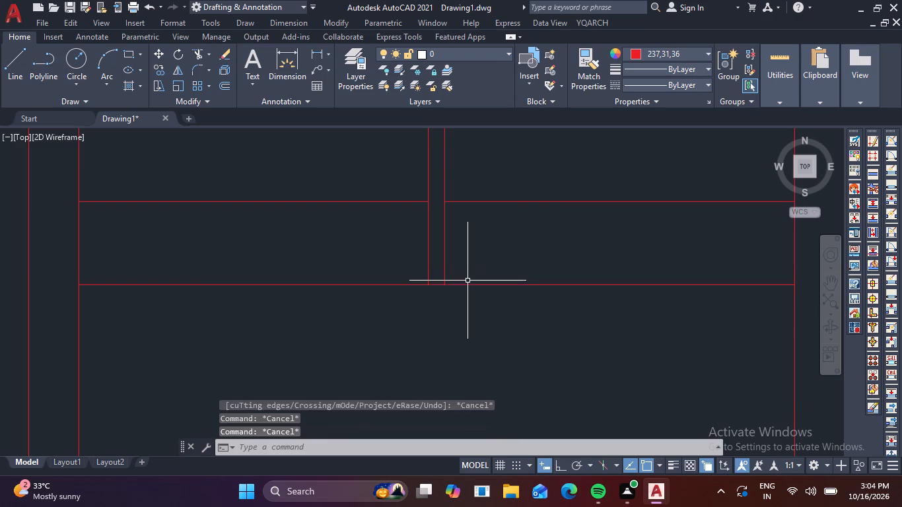
{"action": "key", "text": "Escape"}
Draw the U-shaped stair direction line from the left flight's second tread midpoint, about 9'-2" down, across the landing and up the right flight's middle.
{"action": "type", "text": "l"}
{"action": "key", "text": "space"}
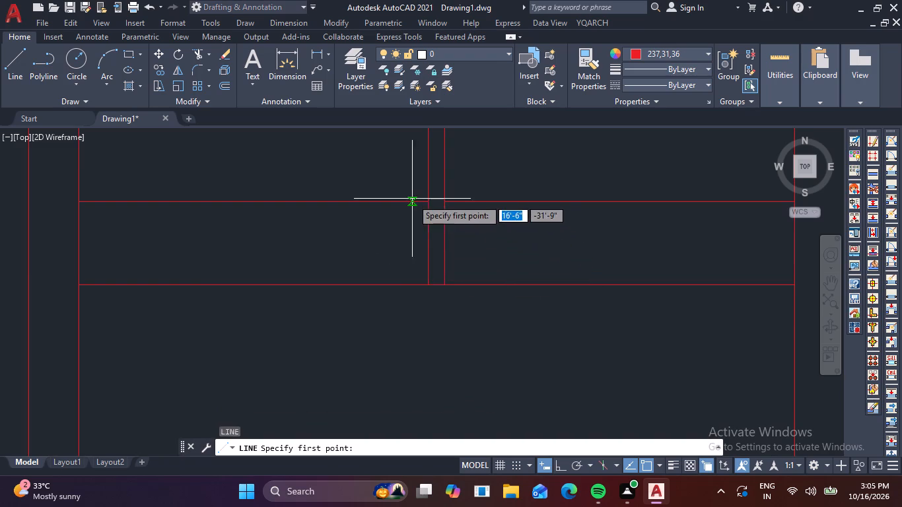
{"action": "scroll", "coordinate": [405, 201], "scroll_direction": "down", "scroll_amount": 4}
{"action": "middle_click_drag", "start_coordinate": [393, 203], "coordinate": [405, 261]}
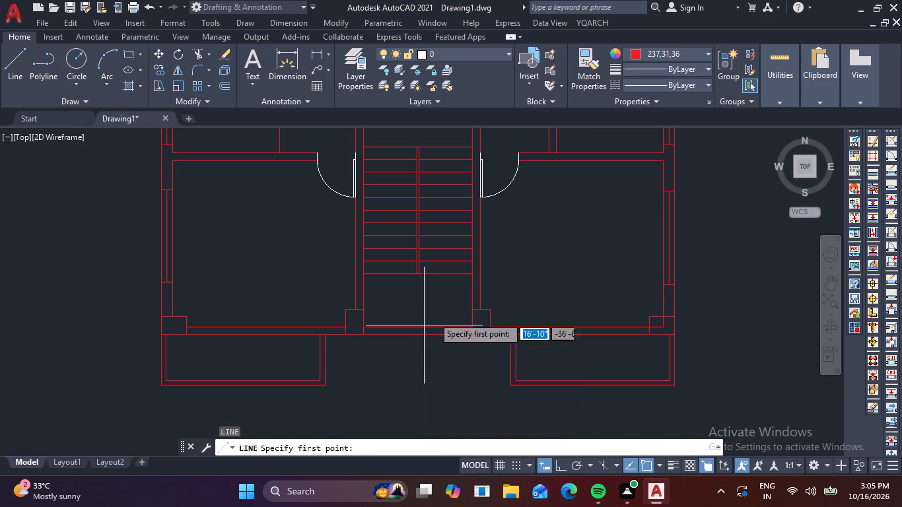
{"action": "middle_click_drag", "start_coordinate": [424, 301], "coordinate": [466, 389]}
{"action": "scroll", "coordinate": [446, 244], "scroll_direction": "up", "scroll_amount": 2}
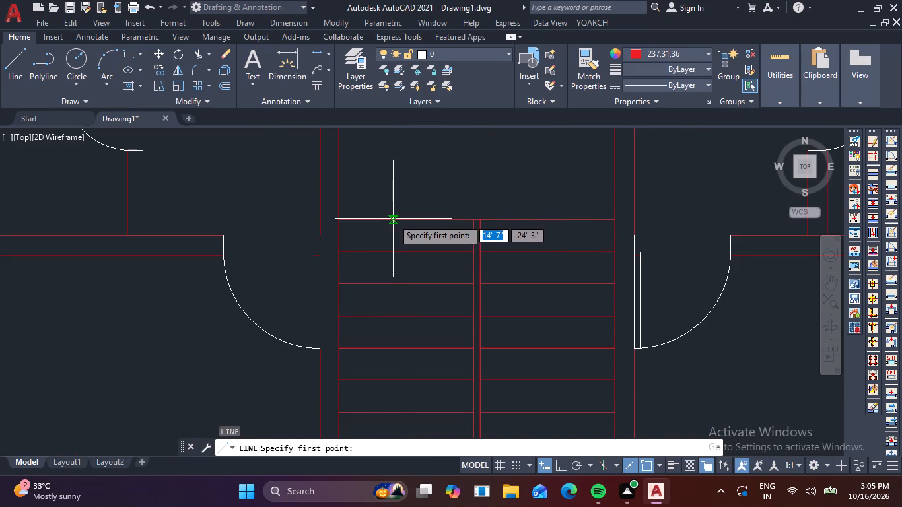
{"action": "left_click", "coordinate": [405, 253]}
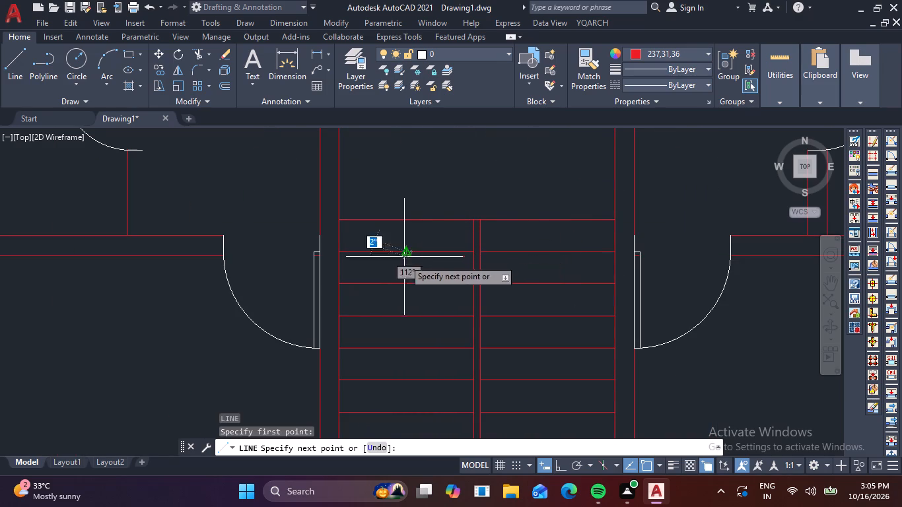
{"action": "scroll", "coordinate": [409, 357], "scroll_direction": "down", "scroll_amount": 2}
{"action": "middle_click_drag", "start_coordinate": [417, 380], "coordinate": [391, 341]}
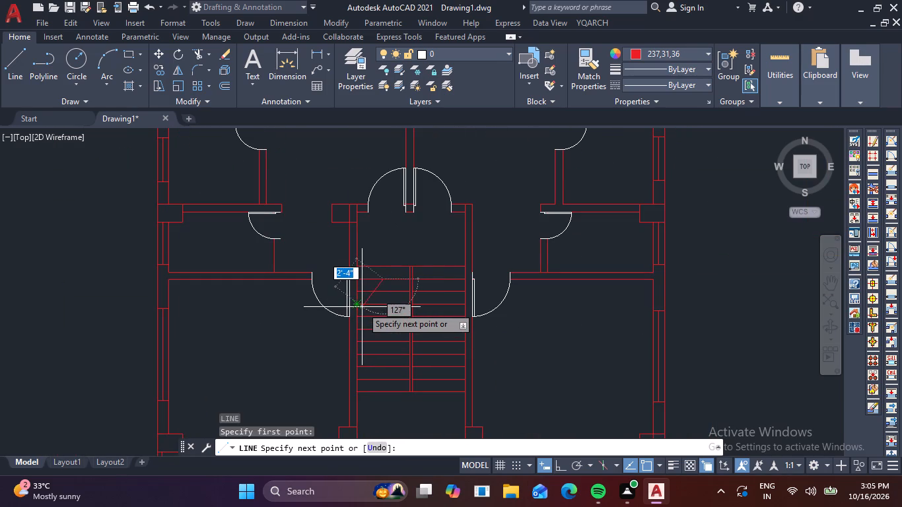
{"action": "key", "text": "F8"}
{"action": "middle_click_drag", "start_coordinate": [390, 378], "coordinate": [363, 320]}
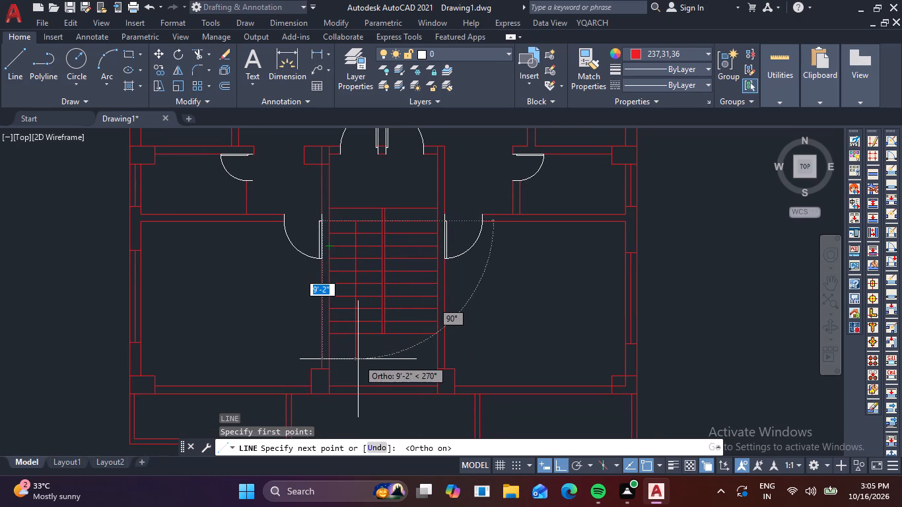
{"action": "left_click", "coordinate": [358, 359]}
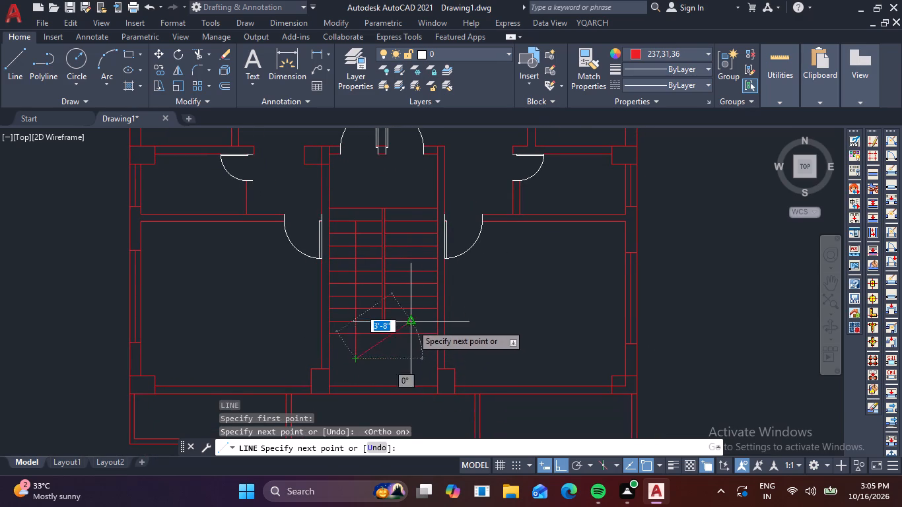
{"action": "left_click", "coordinate": [410, 353]}
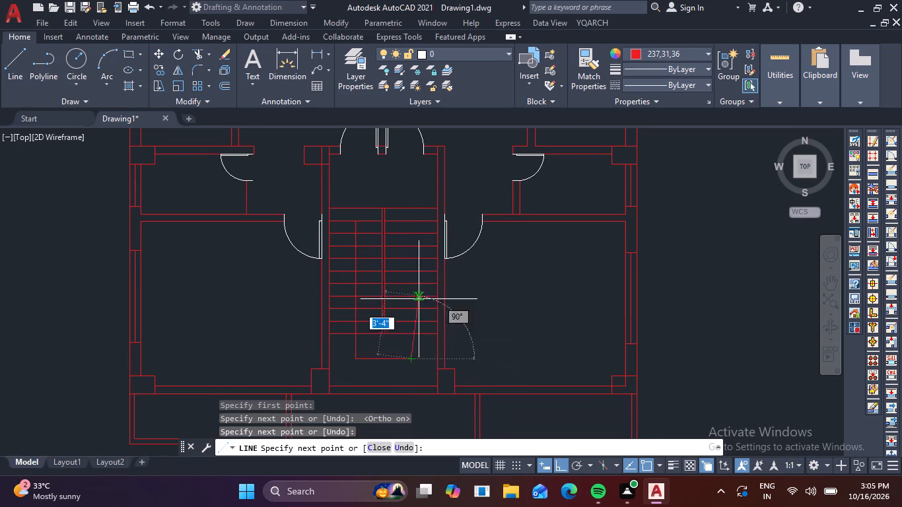
{"action": "left_click", "coordinate": [409, 250]}
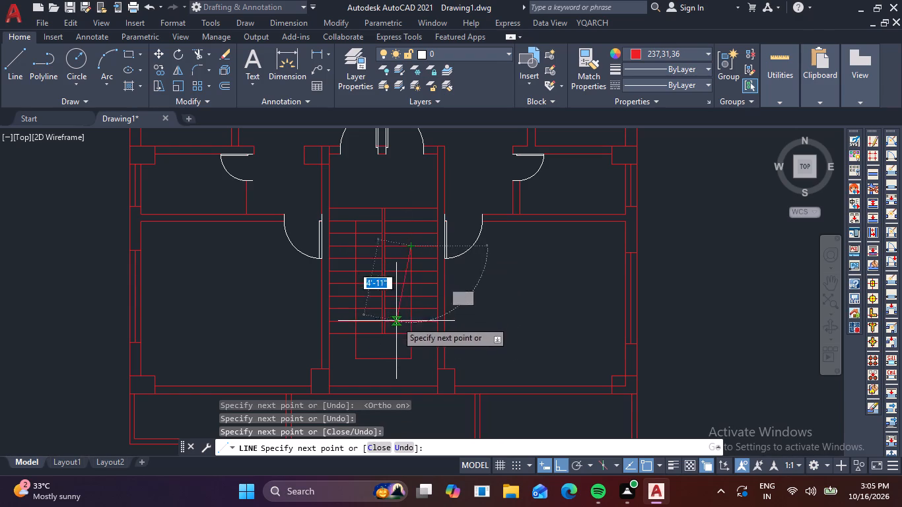
{"action": "key", "text": "Escape"}
Draw half an arrowhead at the direction line's right-flight end, sloping from about 3" to its right to an apex about 4" above.
{"action": "scroll", "coordinate": [368, 248], "scroll_direction": "up", "scroll_amount": 4}
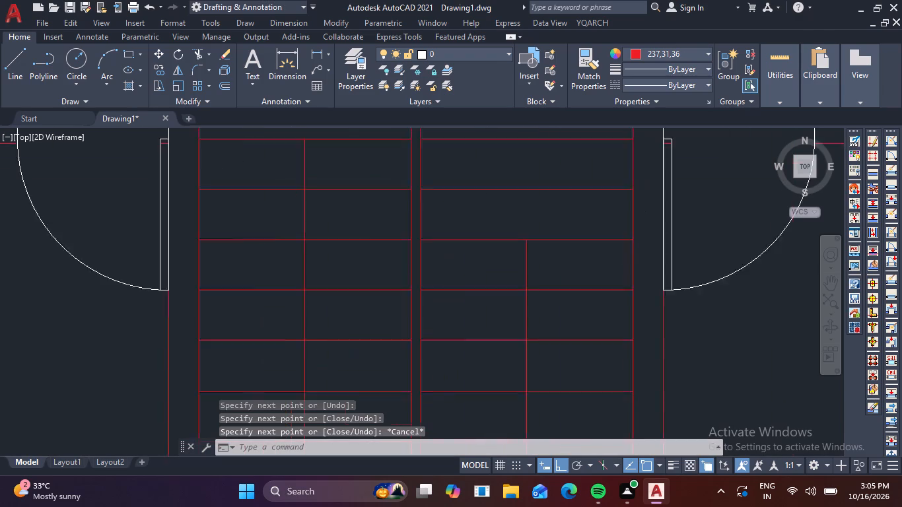
{"action": "middle_click_drag", "start_coordinate": [500, 240], "coordinate": [331, 264]}
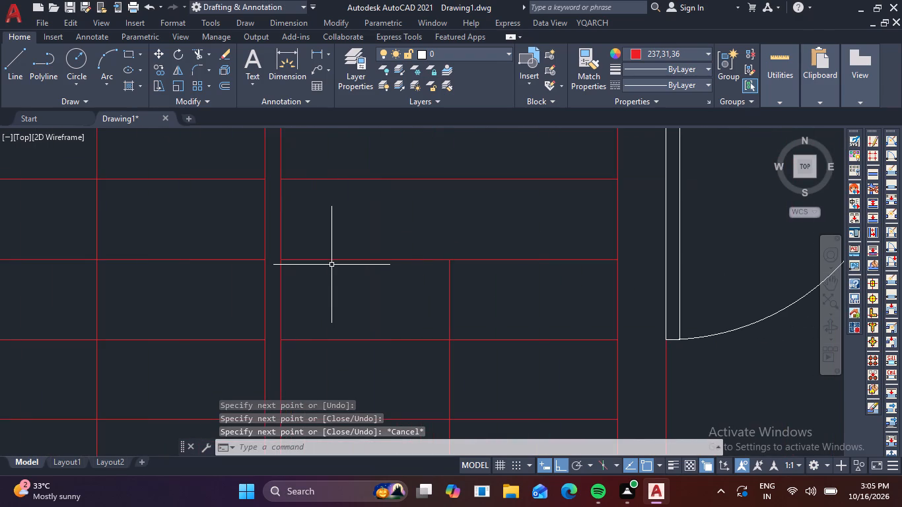
{"action": "type", "text": "l"}
{"action": "key", "text": "space"}
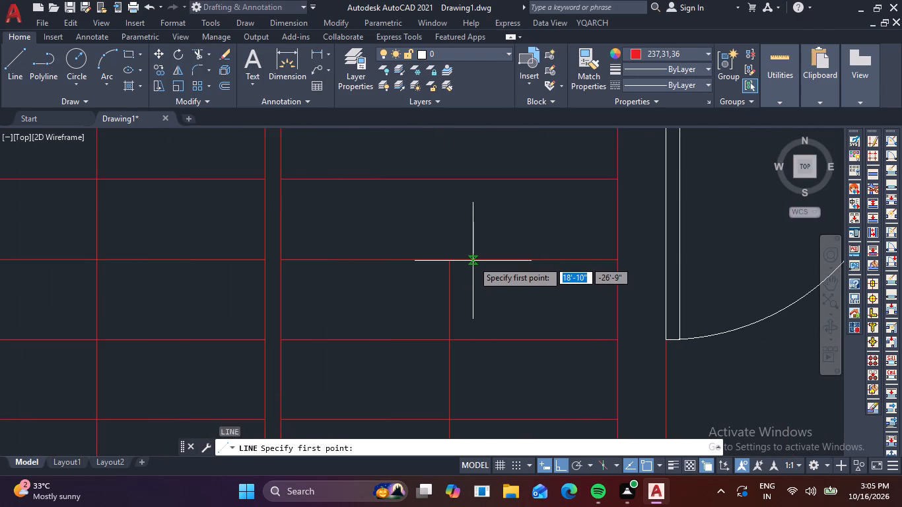
{"action": "left_click", "coordinate": [473, 261]}
{"action": "key", "text": "F8"}
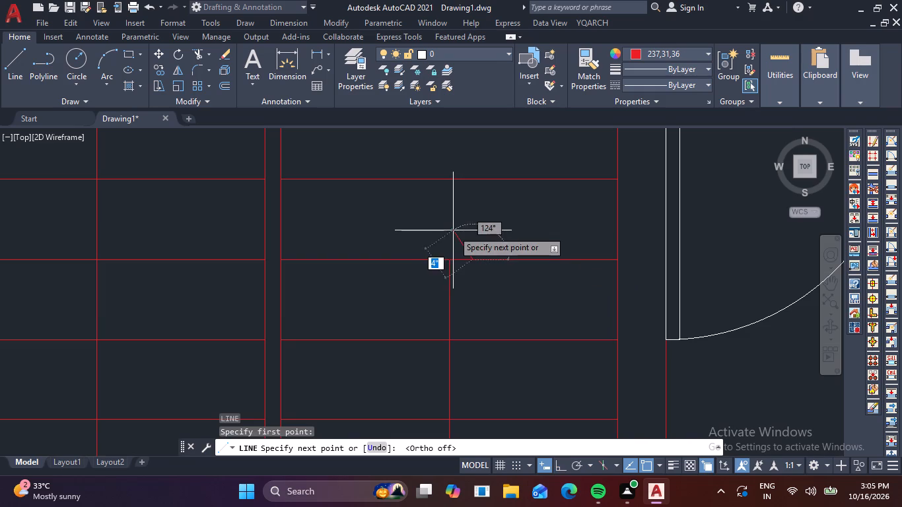
{"action": "scroll", "coordinate": [447, 230], "scroll_direction": "up", "scroll_amount": 2}
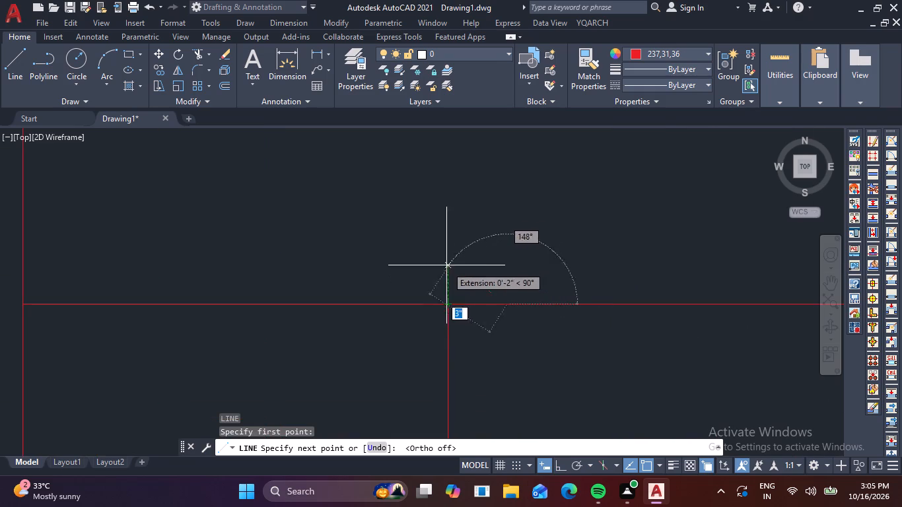
{"action": "left_click", "coordinate": [448, 224]}
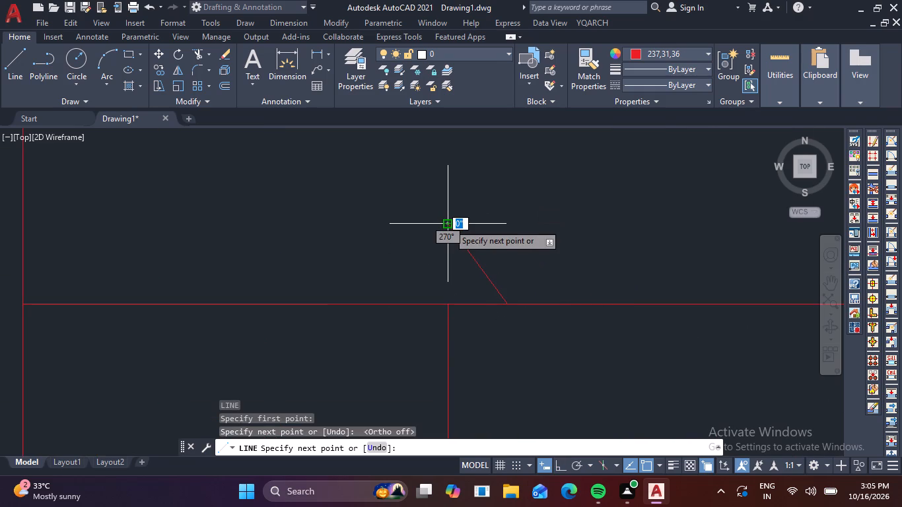
{"action": "key", "text": "Escape"}
Mirror the slanted arrowhead line about the vertical axis through its apex, keeping the original.
{"action": "left_click_drag", "start_coordinate": [507, 230], "coordinate": [479, 239]}
{"action": "left_click", "coordinate": [439, 243]}
{"action": "type", "text": "mi"}
{"action": "key", "text": "space"}
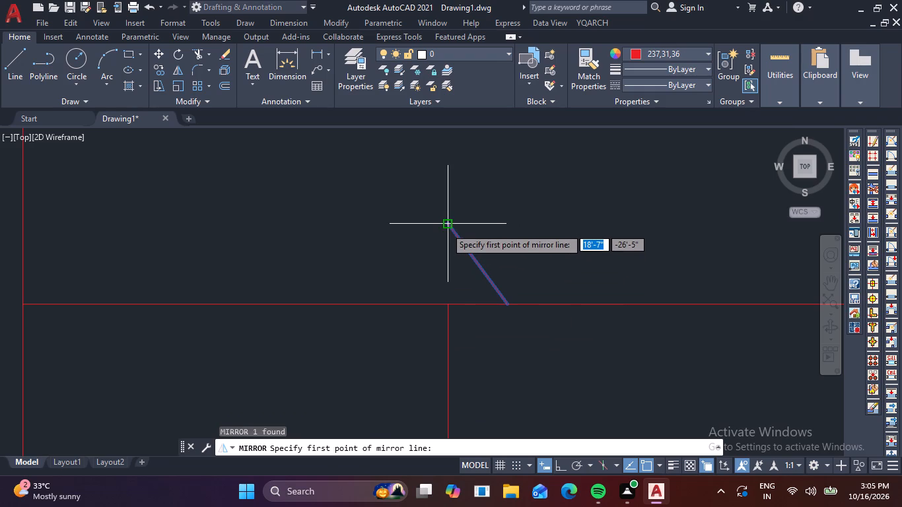
{"action": "left_click", "coordinate": [448, 224]}
{"action": "left_click", "coordinate": [448, 308]}
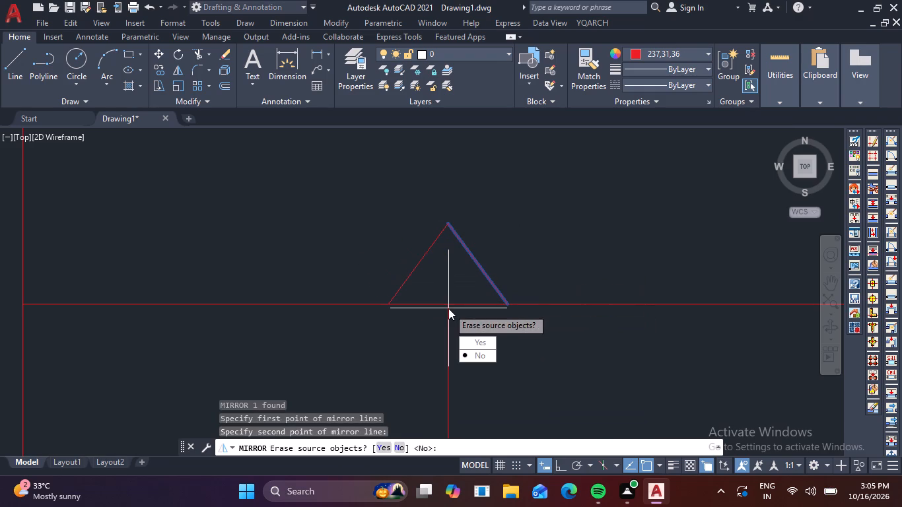
{"action": "key", "text": "space"}
Add multiline text in the plan's top-left room reading BED with 10'7"X11'7" on the line below.
{"action": "scroll", "coordinate": [533, 270], "scroll_direction": "down", "scroll_amount": 3}
{"action": "scroll", "coordinate": [591, 283], "scroll_direction": "down", "scroll_amount": 4}
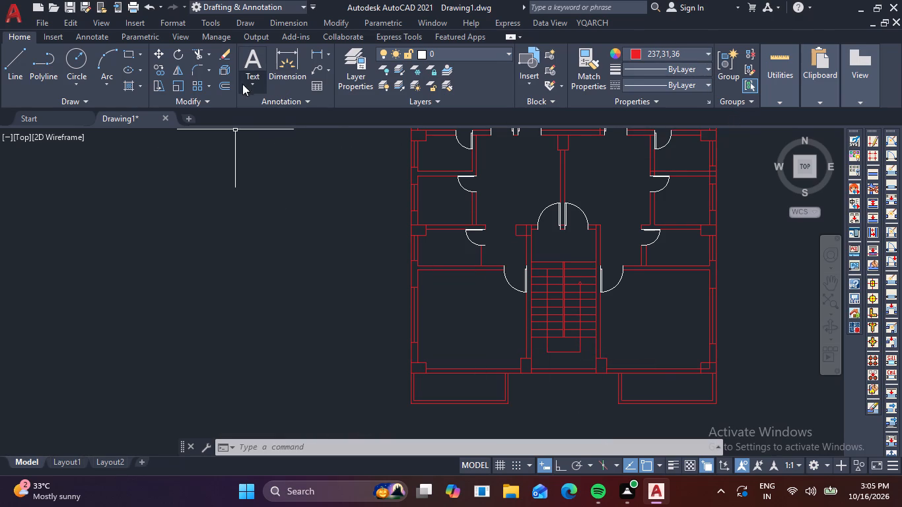
{"action": "left_click", "coordinate": [256, 66]}
{"action": "middle_click_drag", "start_coordinate": [384, 209], "coordinate": [291, 363]}
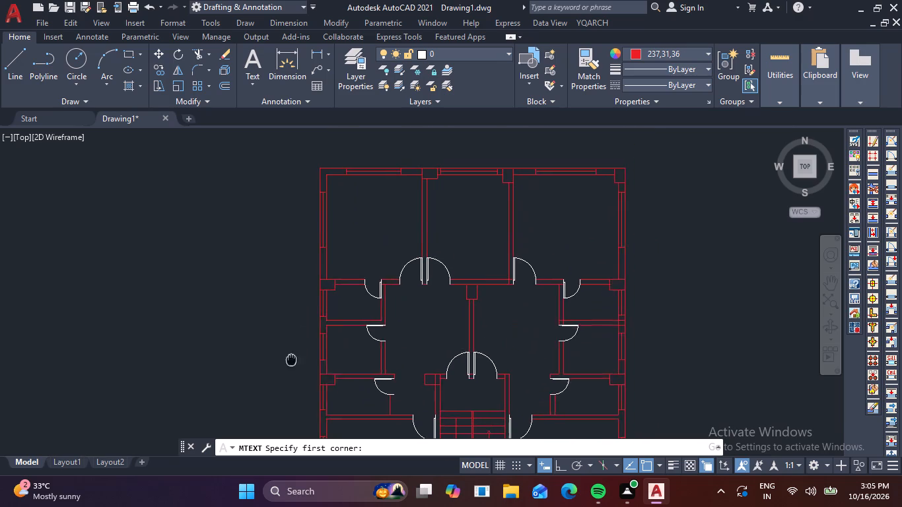
{"action": "middle_click_drag", "start_coordinate": [291, 363], "coordinate": [282, 380]}
{"action": "scroll", "coordinate": [363, 222], "scroll_direction": "up", "scroll_amount": 1}
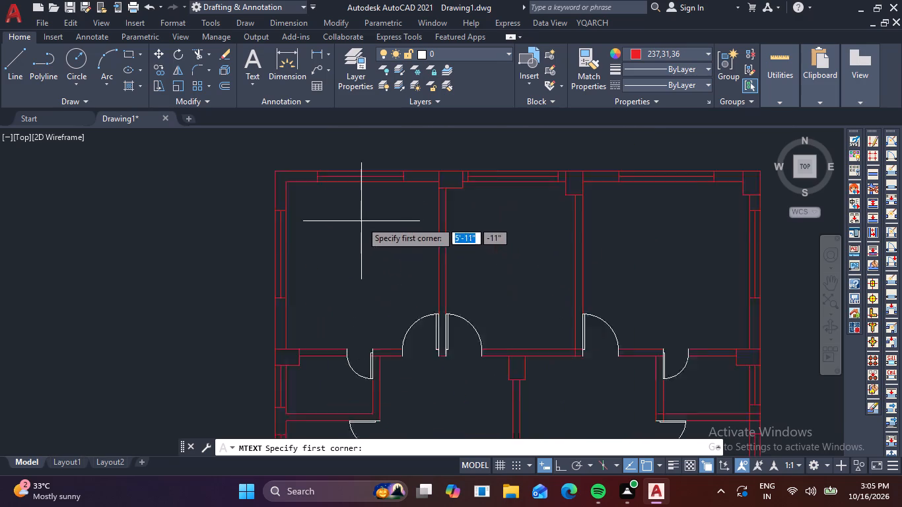
{"action": "scroll", "coordinate": [361, 221], "scroll_direction": "up", "scroll_amount": 1}
{"action": "left_click", "coordinate": [291, 209]}
{"action": "left_click", "coordinate": [428, 351]}
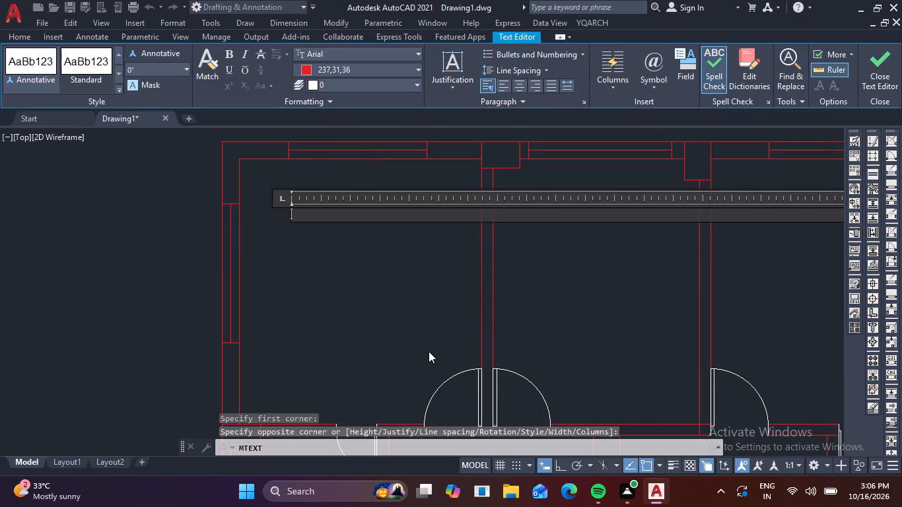
{"action": "type", "text": "bed"}
{"action": "key", "text": "BackSpace"}
{"action": "key", "text": "BackSpace"}
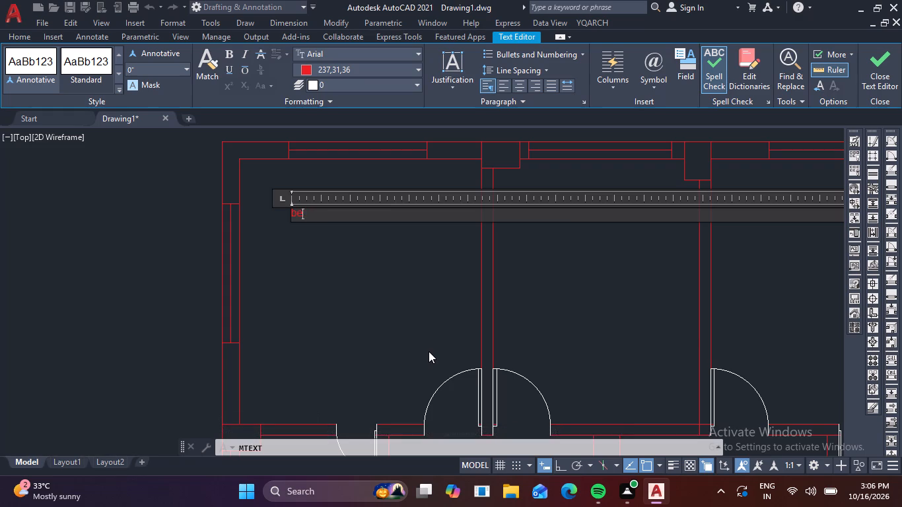
{"action": "key", "text": "BackSpace"}
{"action": "type", "text": "BED"}
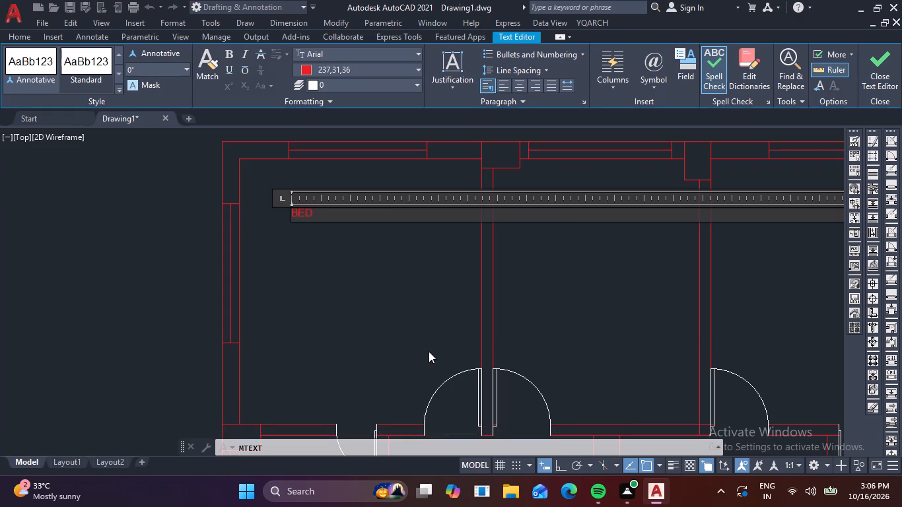
{"action": "key", "text": "Return"}
{"action": "type", "text": "10"}
{"action": "key", "text": "apostrophe"}
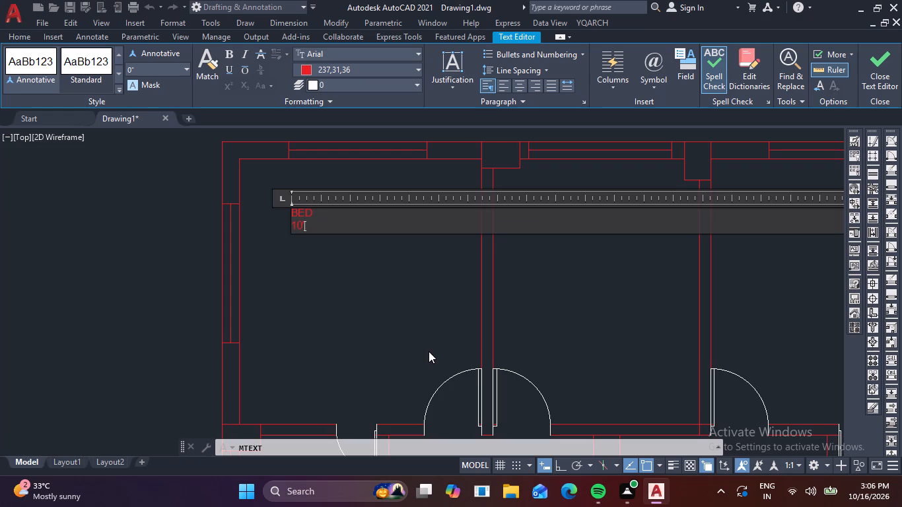
{"action": "type", "text": "7\""}
{"action": "key", "text": "BackSpace"}
{"action": "key", "text": "shift+quotedbl"}
{"action": "key", "text": "x"}
{"action": "type", "text": "11'"}
{"action": "type", "text": "7\""}
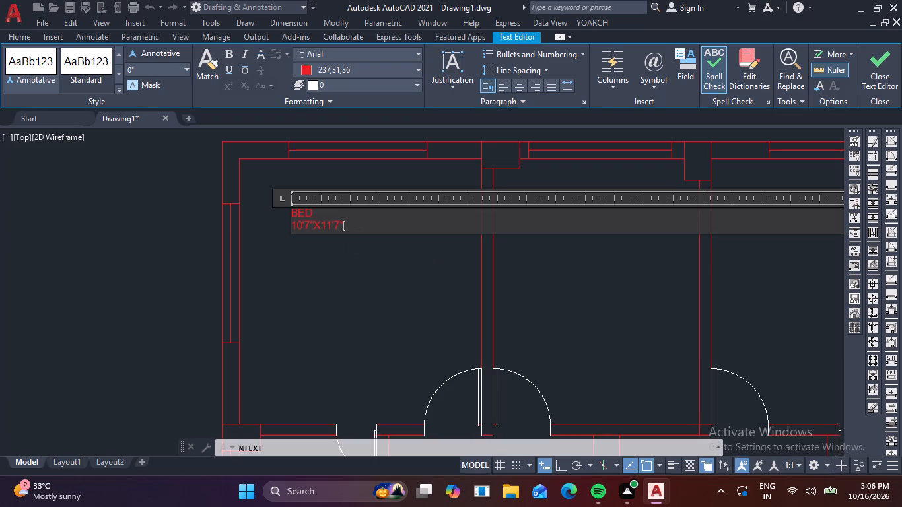
Set the height of both lines of the BED label to 10" and finish the text.
{"action": "left_click_drag", "start_coordinate": [360, 229], "coordinate": [246, 215]}
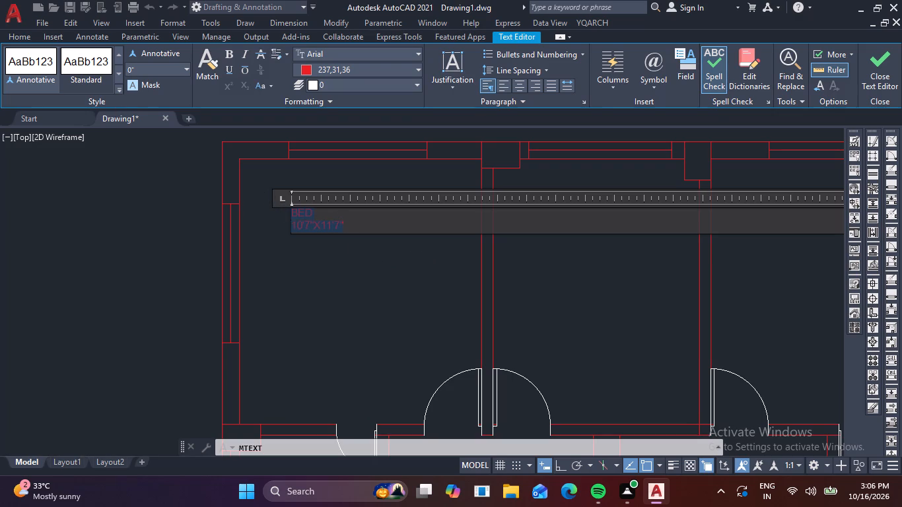
{"action": "left_click", "coordinate": [157, 69]}
{"action": "type", "text": "10"}
{"action": "key", "text": "Return"}
{"action": "left_click", "coordinate": [0, 130]}
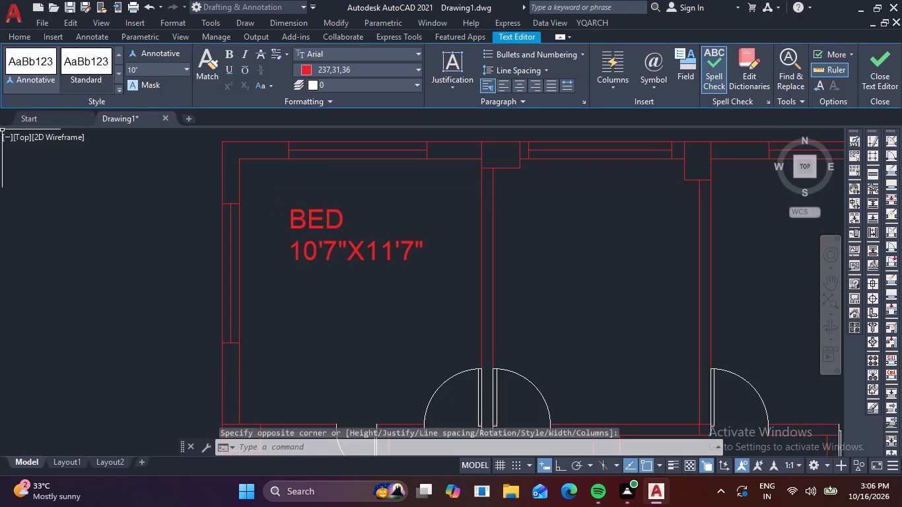
Copy the BED label from the top-left room into the top-middle and top-right rooms.
{"action": "left_click", "coordinate": [372, 254]}
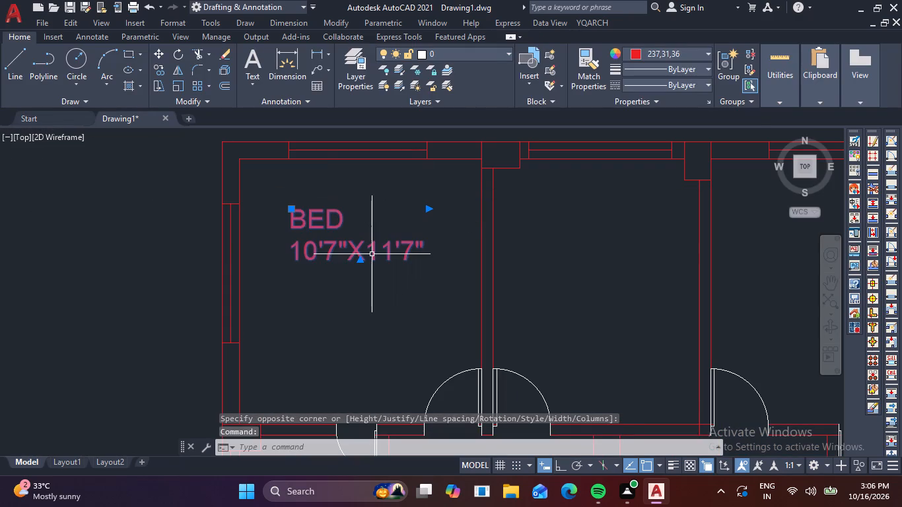
{"action": "type", "text": "CO"}
{"action": "key", "text": "space"}
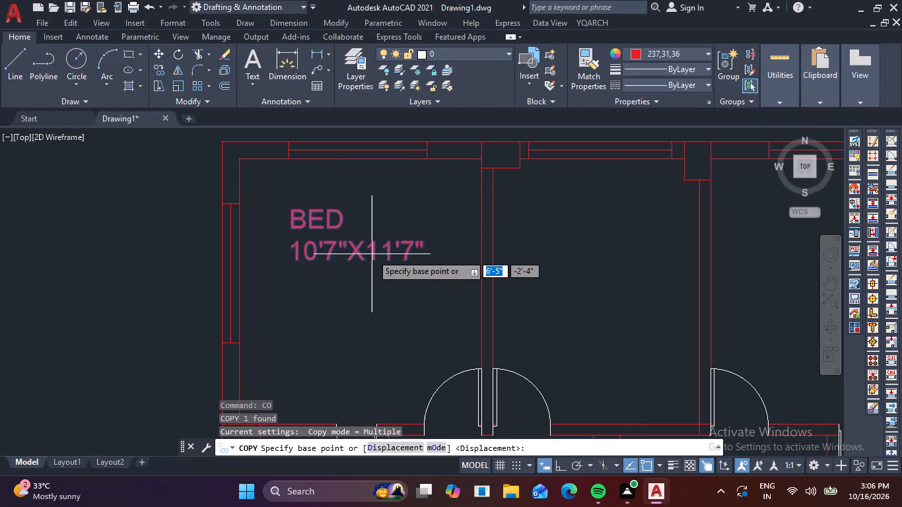
{"action": "left_click", "coordinate": [372, 254]}
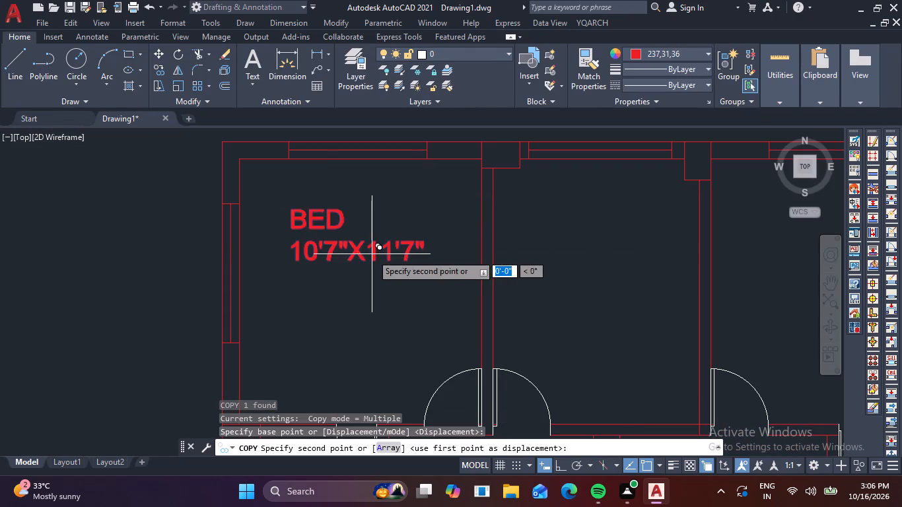
{"action": "left_click", "coordinate": [623, 290]}
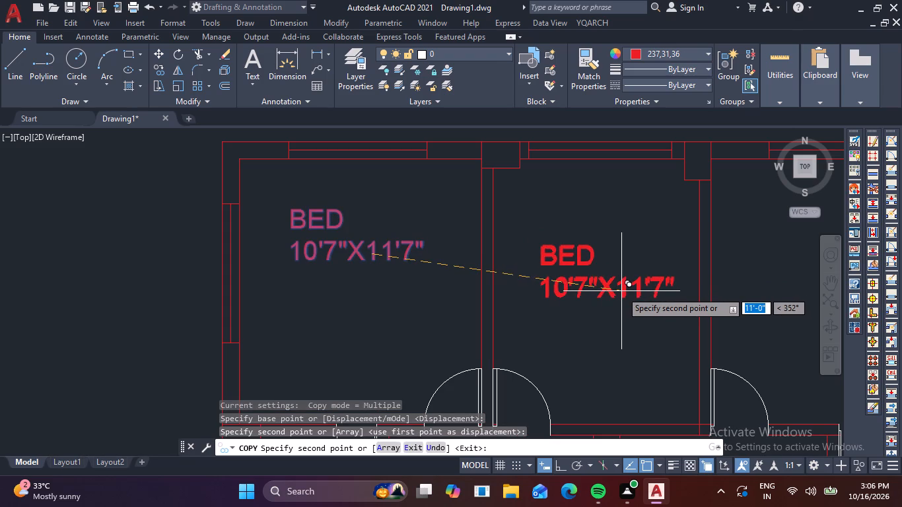
{"action": "scroll", "coordinate": [615, 293], "scroll_direction": "down", "scroll_amount": 2}
{"action": "left_click", "coordinate": [716, 294]}
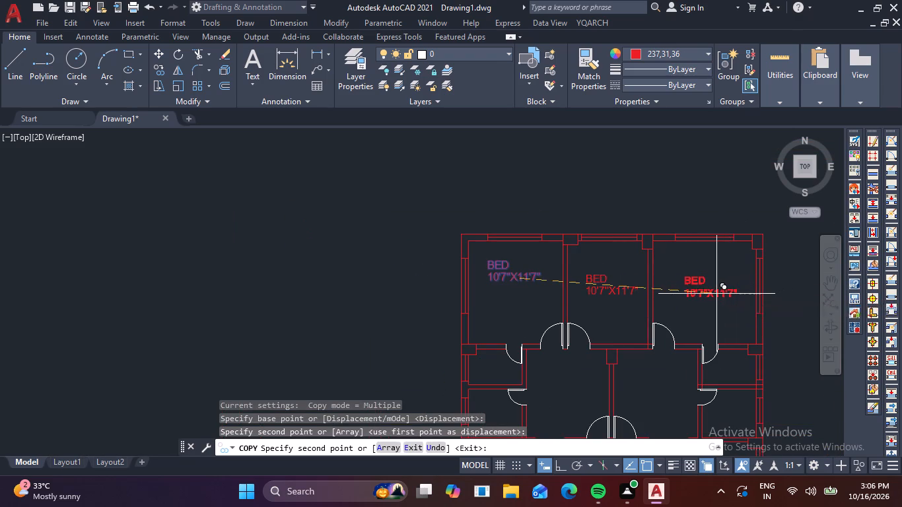
Place further label copies in the two central rooms and the two large rooms flanking the staircase.
{"action": "middle_click_drag", "start_coordinate": [560, 364], "coordinate": [537, 242]}
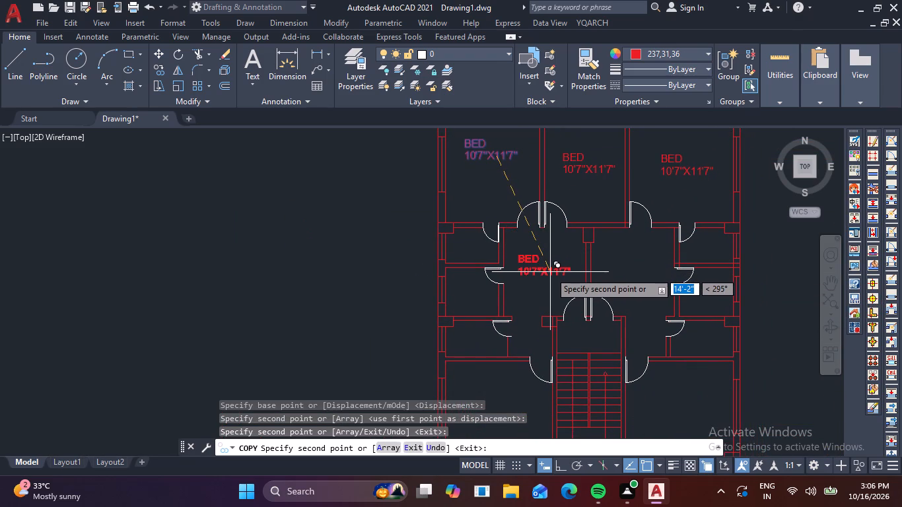
{"action": "left_click", "coordinate": [550, 272]}
{"action": "left_click", "coordinate": [641, 275]}
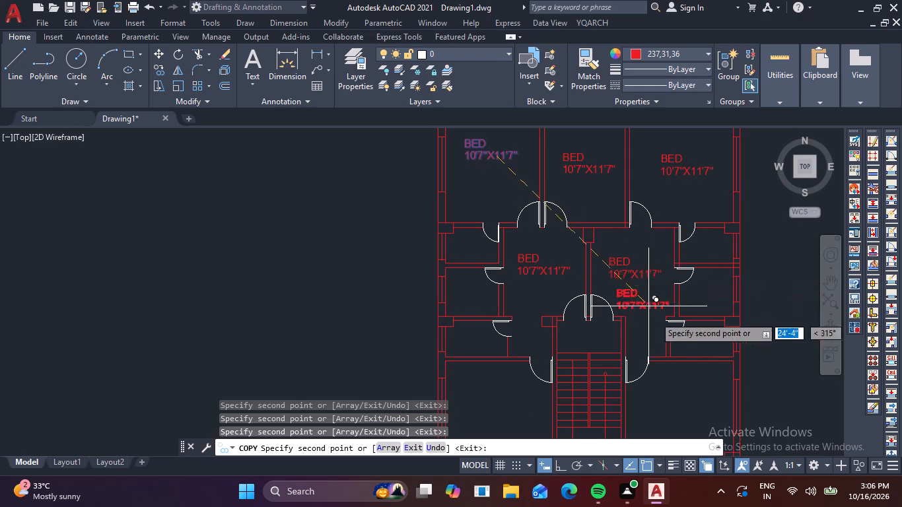
{"action": "middle_click_drag", "start_coordinate": [650, 363], "coordinate": [631, 302]}
{"action": "left_click", "coordinate": [670, 346]}
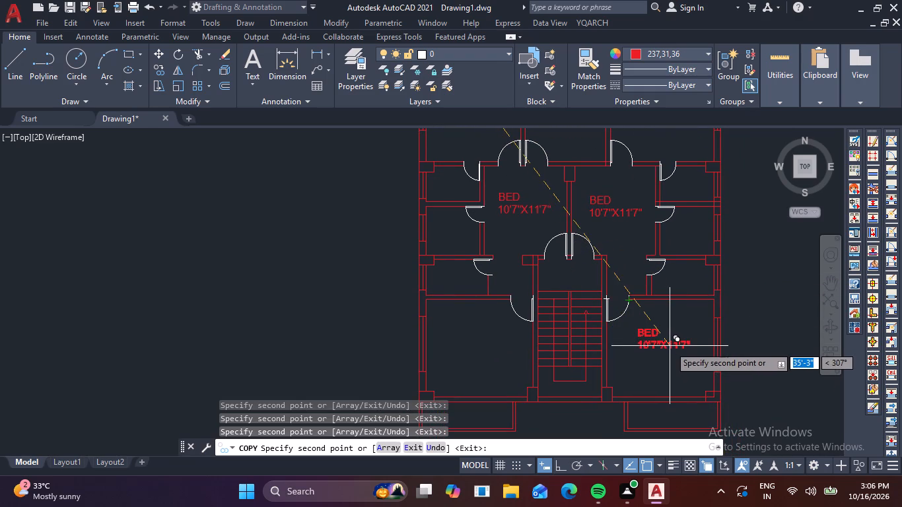
{"action": "left_click", "coordinate": [485, 348]}
Place label copies in the three small rooms along the plan's left outer wall, working from bottom to top.
{"action": "middle_click_drag", "start_coordinate": [497, 386], "coordinate": [524, 314]}
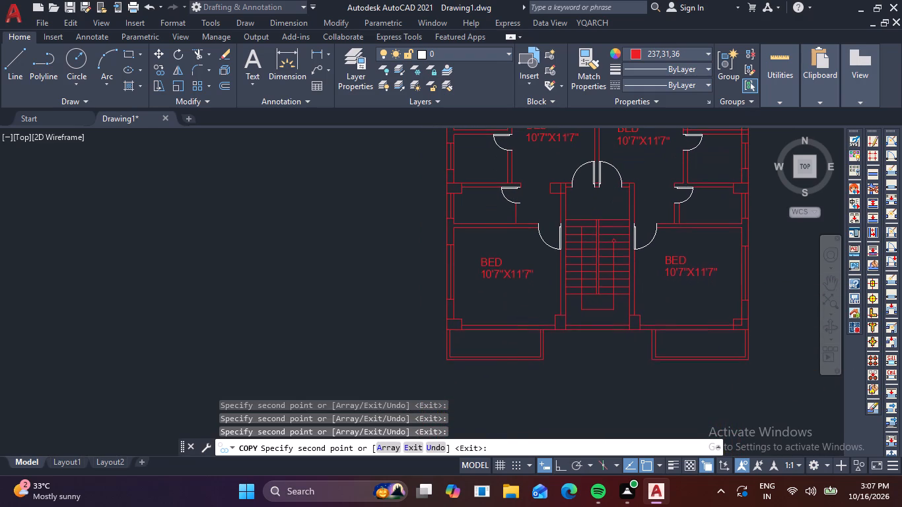
{"action": "middle_click_drag", "start_coordinate": [555, 247], "coordinate": [572, 298]}
{"action": "scroll", "coordinate": [567, 283], "scroll_direction": "down", "scroll_amount": 1}
{"action": "scroll", "coordinate": [544, 261], "scroll_direction": "up", "scroll_amount": 4}
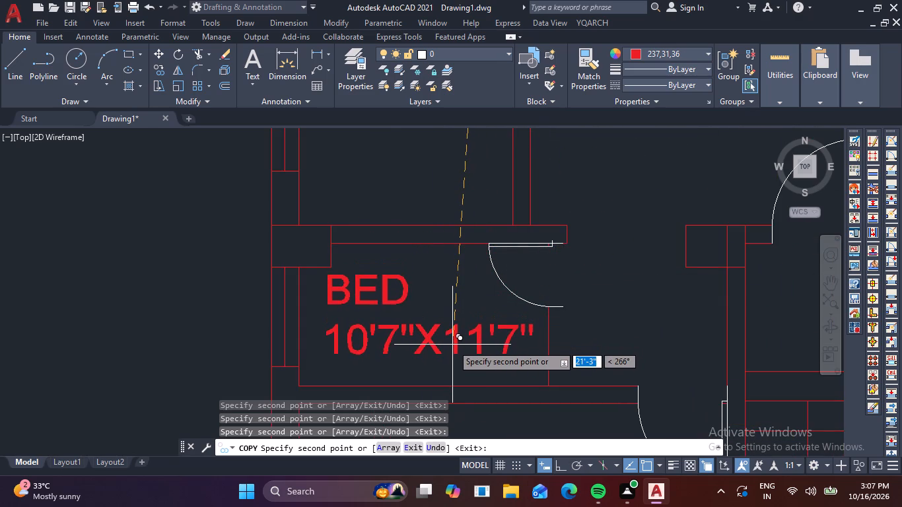
{"action": "left_click", "coordinate": [451, 348]}
{"action": "middle_click_drag", "start_coordinate": [489, 287], "coordinate": [499, 402]}
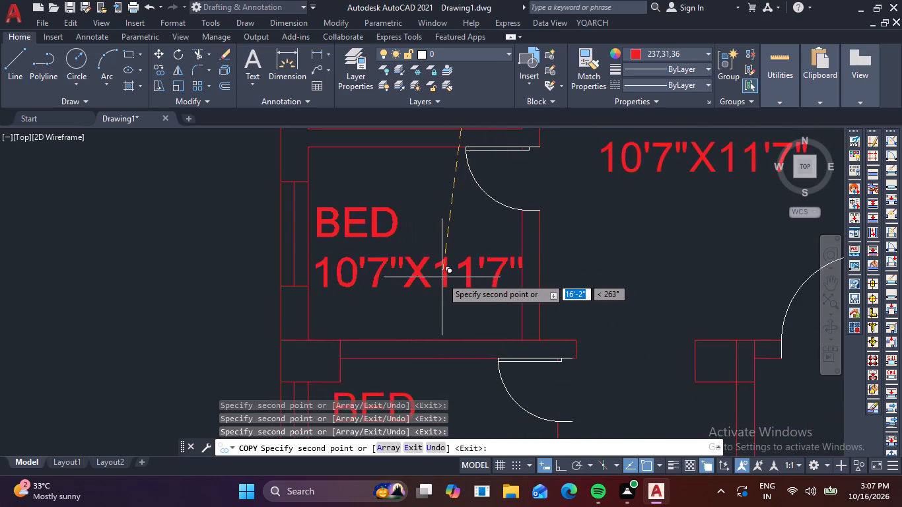
{"action": "left_click", "coordinate": [439, 277]}
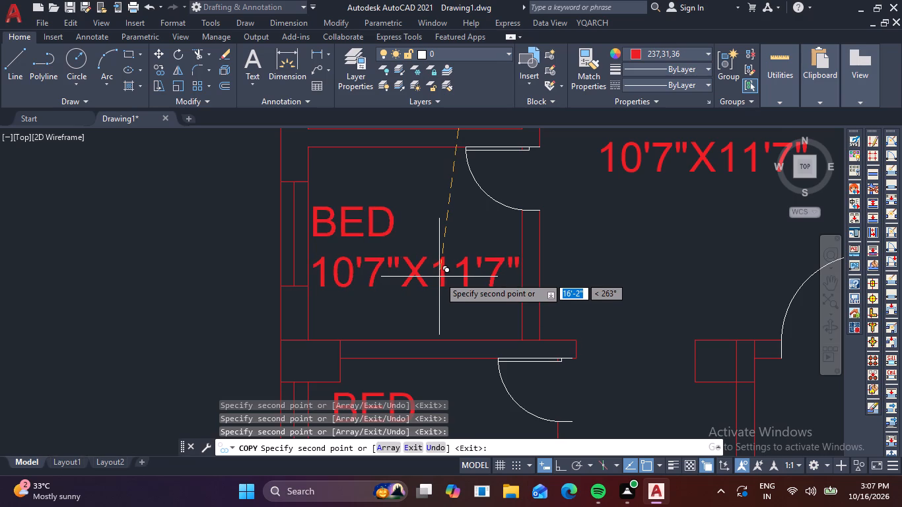
{"action": "middle_click_drag", "start_coordinate": [455, 240], "coordinate": [475, 442]}
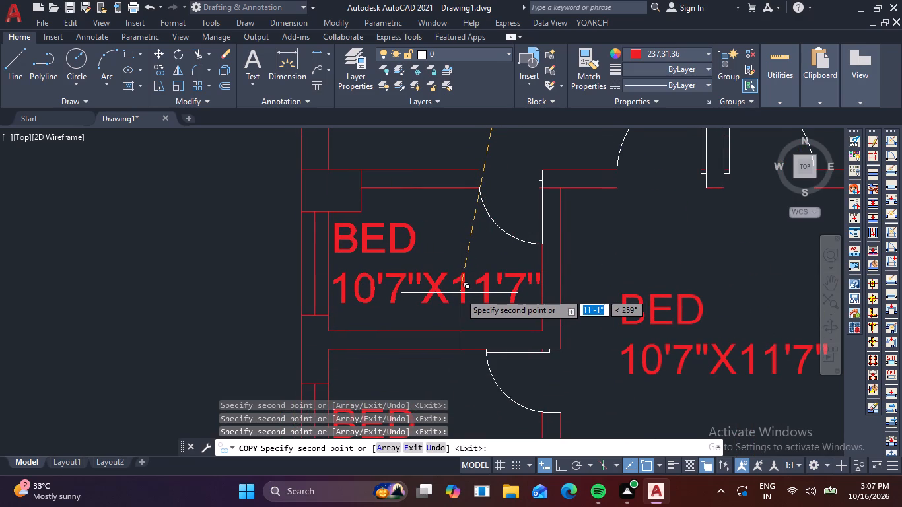
{"action": "left_click", "coordinate": [460, 293]}
Place BED label copies in the three small rooms along the plan's right outer wall, working from top to bottom.
{"action": "scroll", "coordinate": [584, 343], "scroll_direction": "down", "scroll_amount": 2}
{"action": "middle_click_drag", "start_coordinate": [629, 355], "coordinate": [210, 351]}
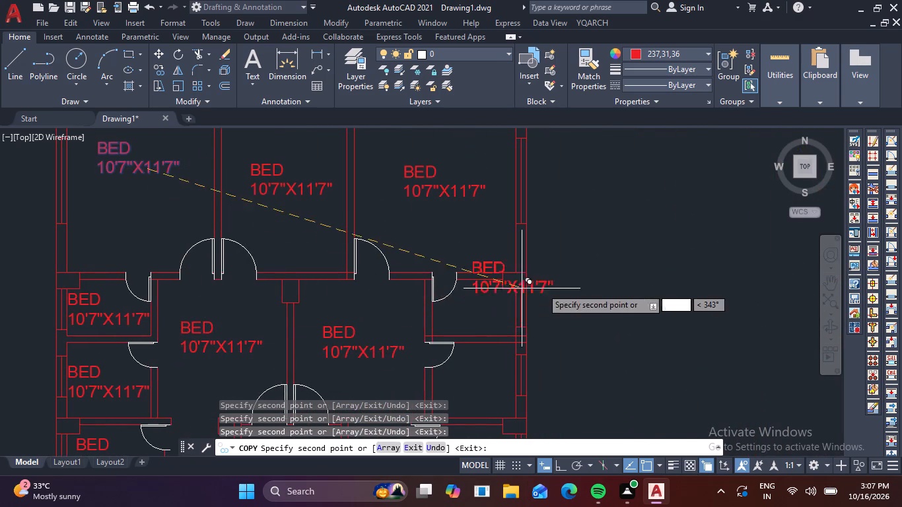
{"action": "scroll", "coordinate": [502, 312], "scroll_direction": "up", "scroll_amount": 3}
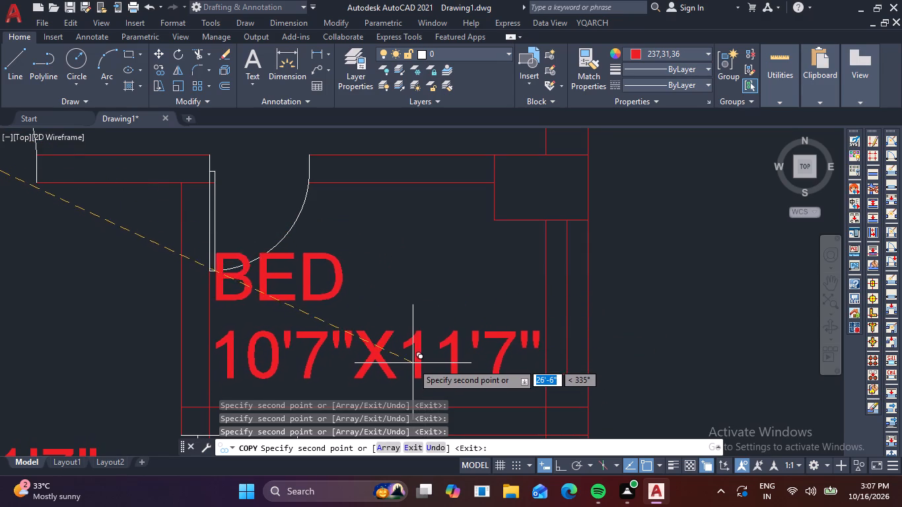
{"action": "left_click", "coordinate": [417, 356]}
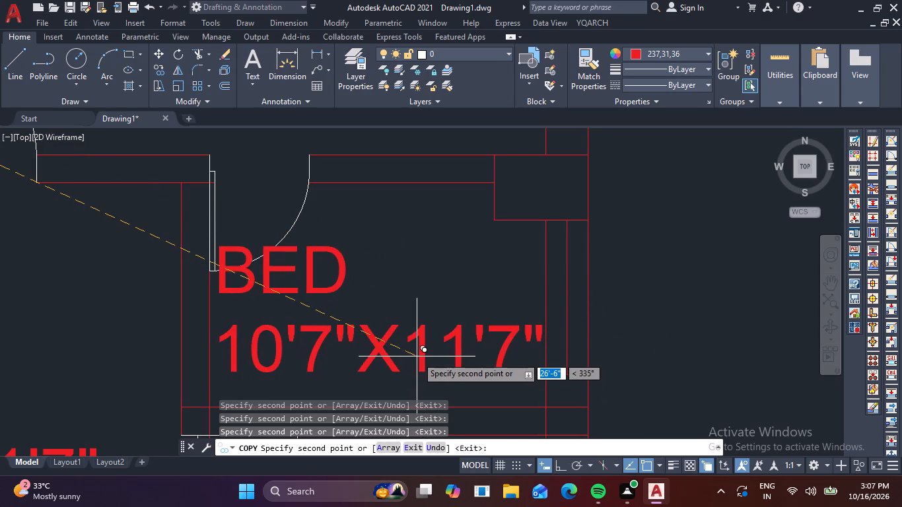
{"action": "scroll", "coordinate": [419, 356], "scroll_direction": "down", "scroll_amount": 1}
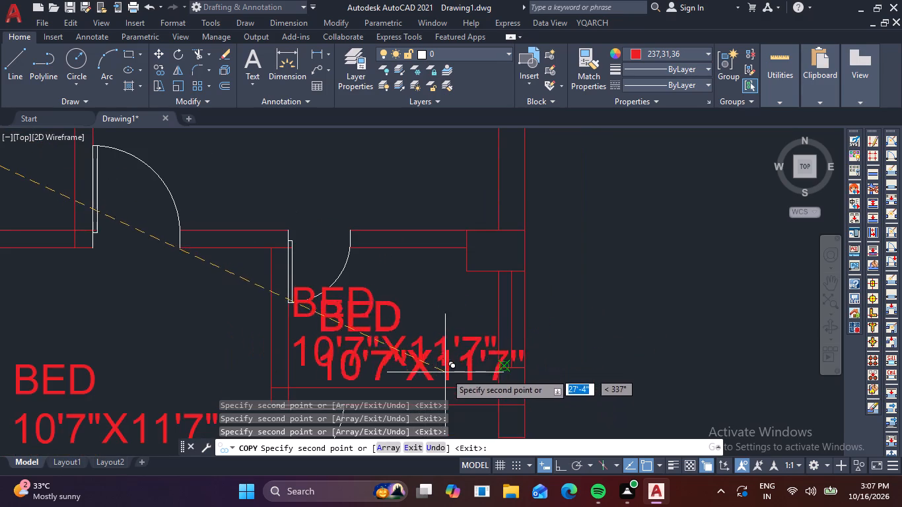
{"action": "middle_click_drag", "start_coordinate": [452, 389], "coordinate": [481, 221]}
{"action": "scroll", "coordinate": [452, 389], "scroll_direction": "down", "scroll_amount": 1}
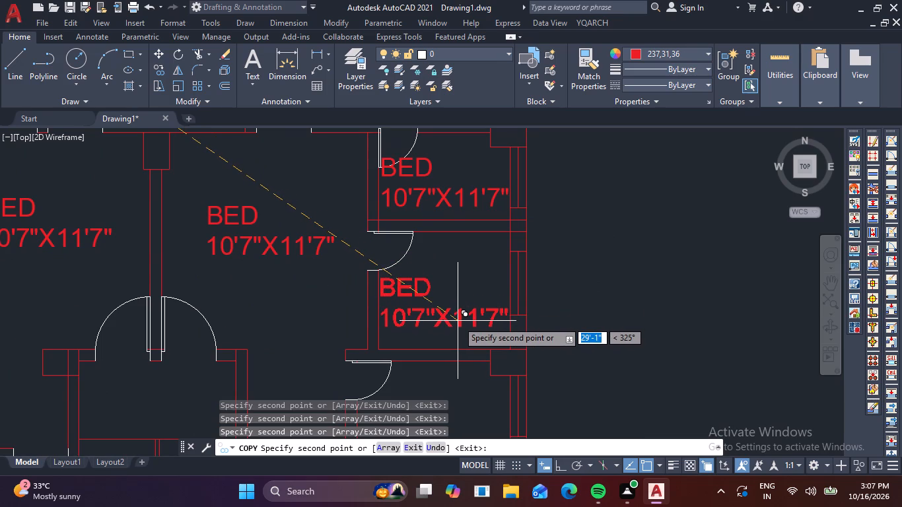
{"action": "left_click", "coordinate": [458, 321]}
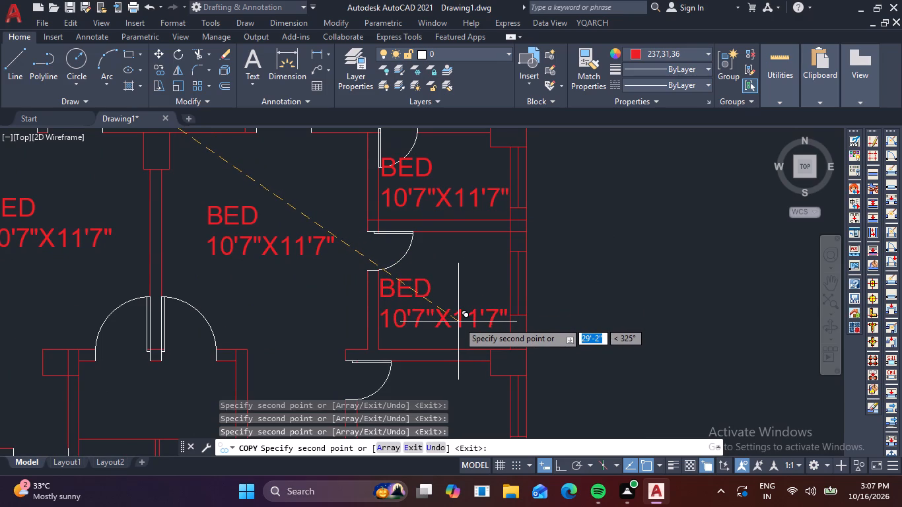
{"action": "scroll", "coordinate": [456, 339], "scroll_direction": "down", "scroll_amount": 2}
{"action": "middle_click_drag", "start_coordinate": [462, 344], "coordinate": [462, 254]}
{"action": "scroll", "coordinate": [447, 289], "scroll_direction": "up", "scroll_amount": 4}
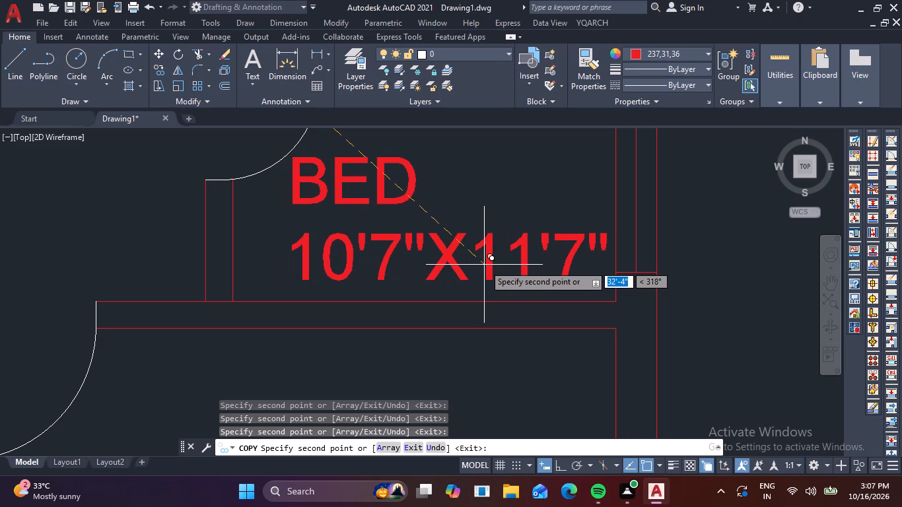
{"action": "left_click", "coordinate": [484, 265]}
Place label copies in the two narrow projecting spaces below the plan's bottom wall, right one first, and finish copying.
{"action": "scroll", "coordinate": [484, 265], "scroll_direction": "down", "scroll_amount": 4}
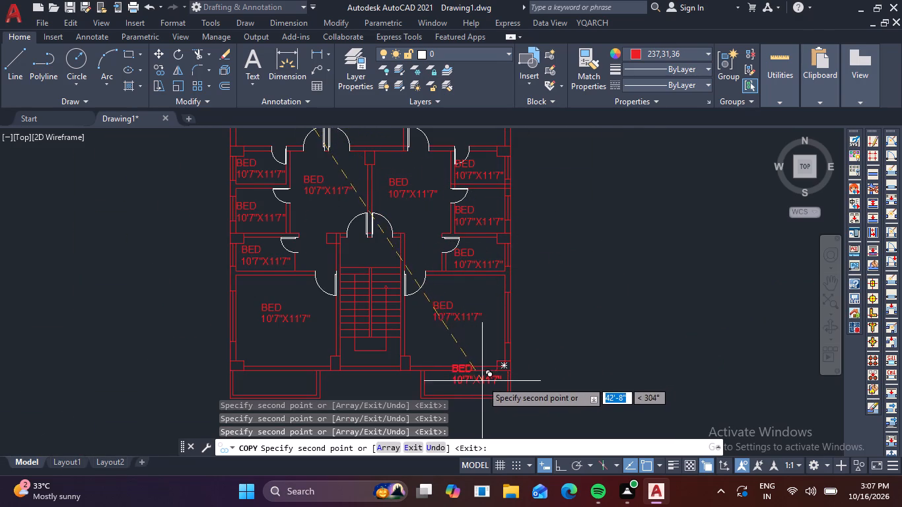
{"action": "scroll", "coordinate": [473, 391], "scroll_direction": "up", "scroll_amount": 5}
{"action": "middle_click_drag", "start_coordinate": [479, 380], "coordinate": [577, 293]}
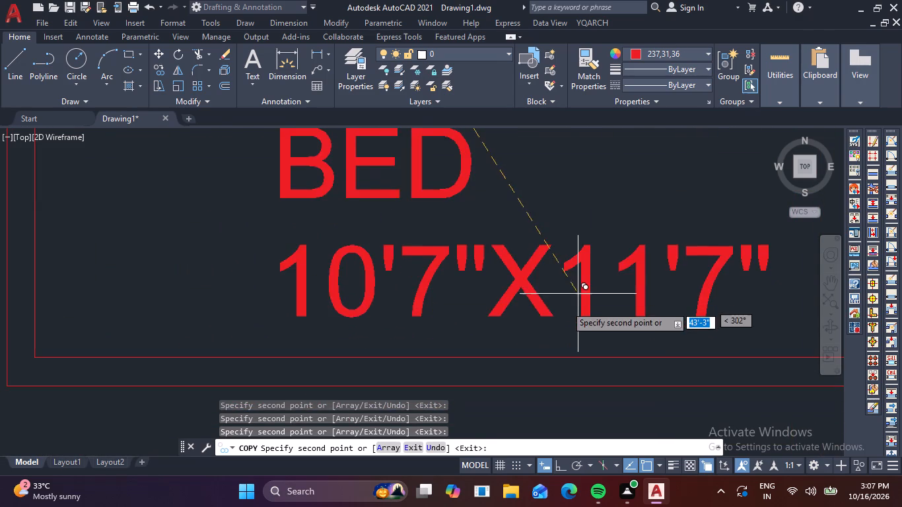
{"action": "left_click", "coordinate": [564, 306]}
{"action": "scroll", "coordinate": [559, 309], "scroll_direction": "down", "scroll_amount": 3}
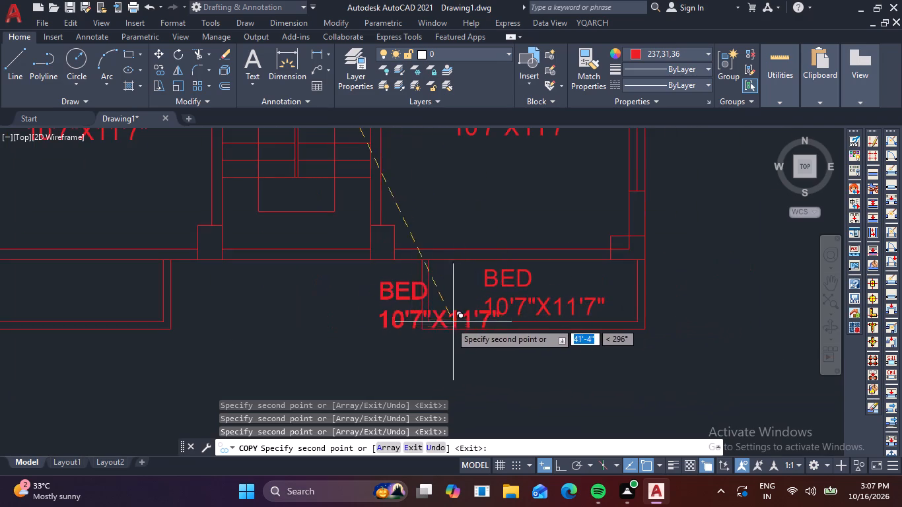
{"action": "middle_click_drag", "start_coordinate": [437, 320], "coordinate": [648, 287]}
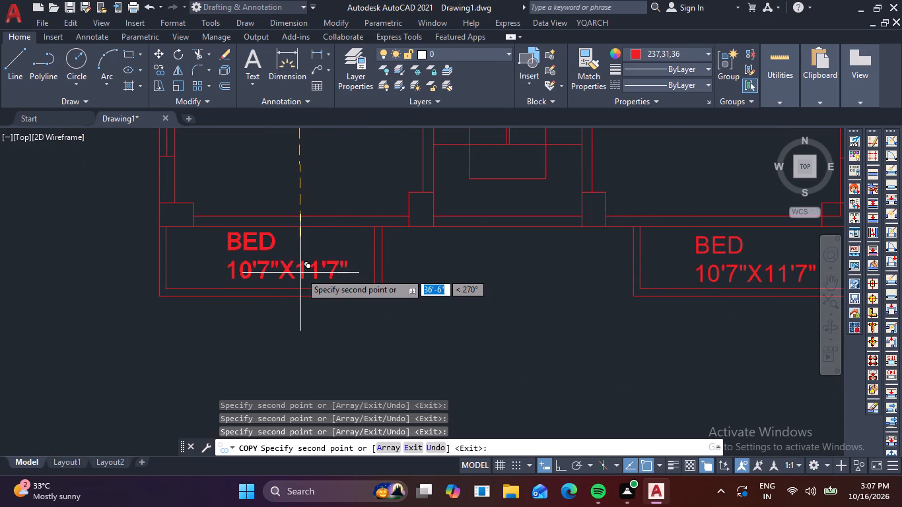
{"action": "left_click", "coordinate": [300, 273]}
{"action": "scroll", "coordinate": [518, 234], "scroll_direction": "down", "scroll_amount": 3}
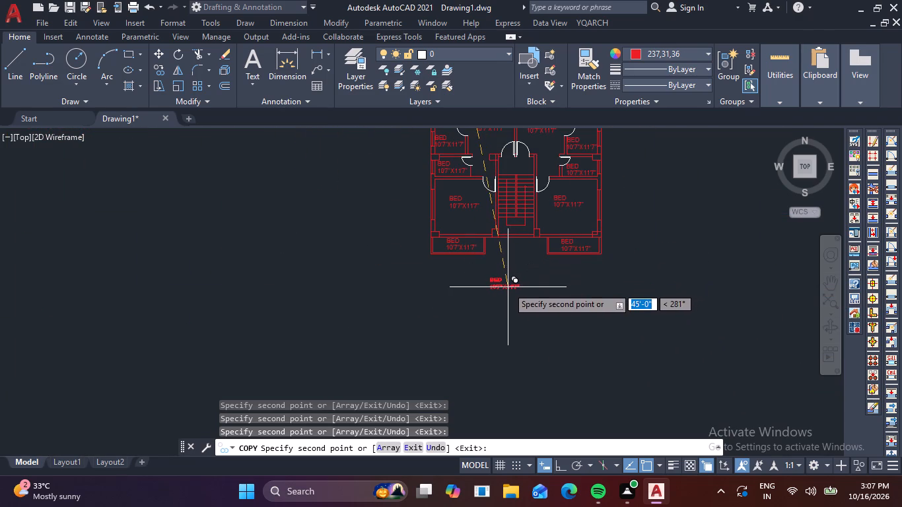
{"action": "key", "text": "Escape"}
Draw a three-sided line outline 3' deep below the staircase, spanning the outer corners of the two bottom columns.
{"action": "type", "text": "L"}
{"action": "key", "text": "space"}
{"action": "scroll", "coordinate": [540, 238], "scroll_direction": "up", "scroll_amount": 3}
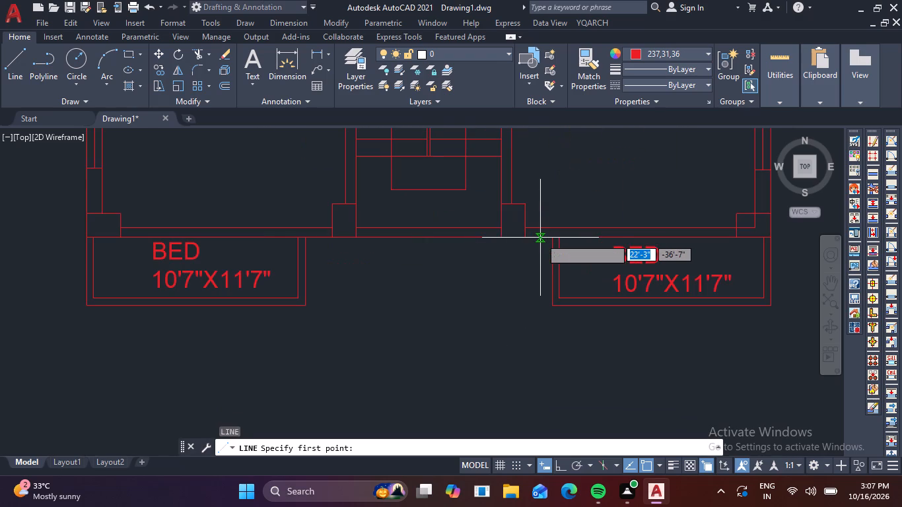
{"action": "left_click", "coordinate": [526, 238]}
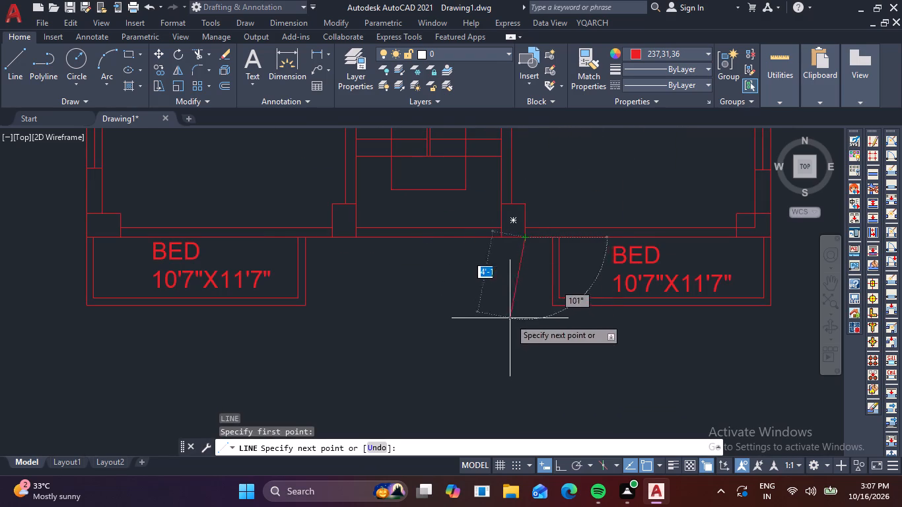
{"action": "key", "text": "F8"}
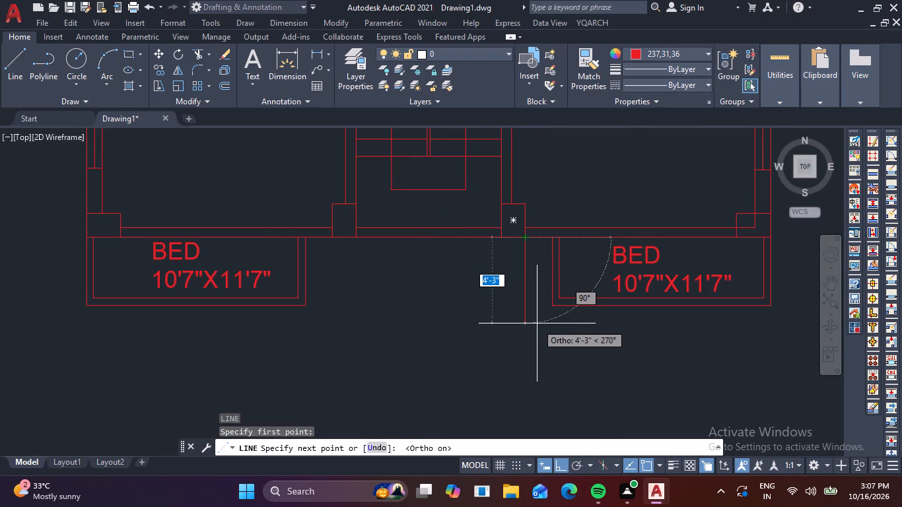
{"action": "key", "text": "3"}
{"action": "type", "text": "'"}
{"action": "key", "text": "space"}
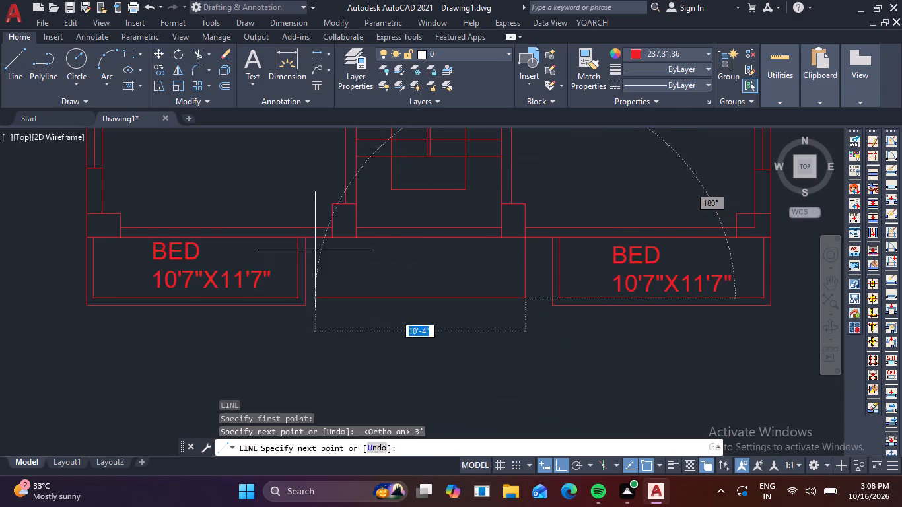
{"action": "left_click", "coordinate": [339, 300]}
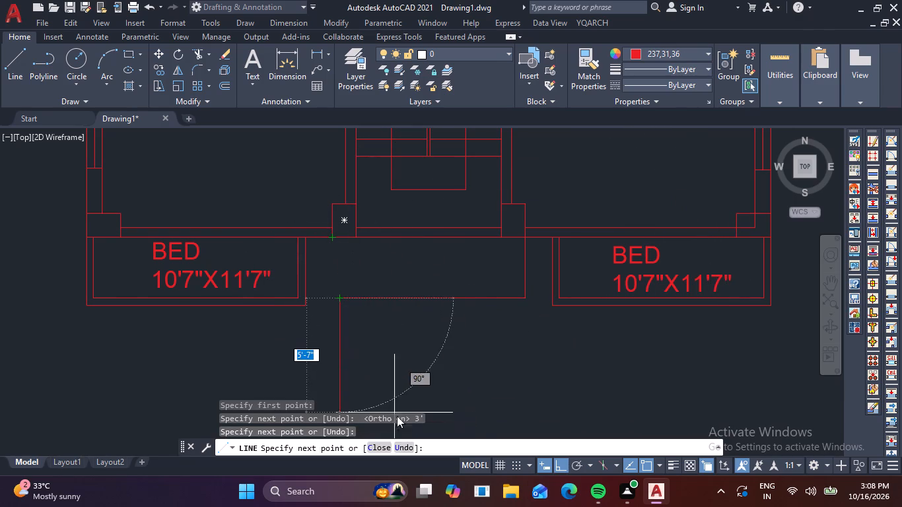
{"action": "left_click", "coordinate": [400, 450]}
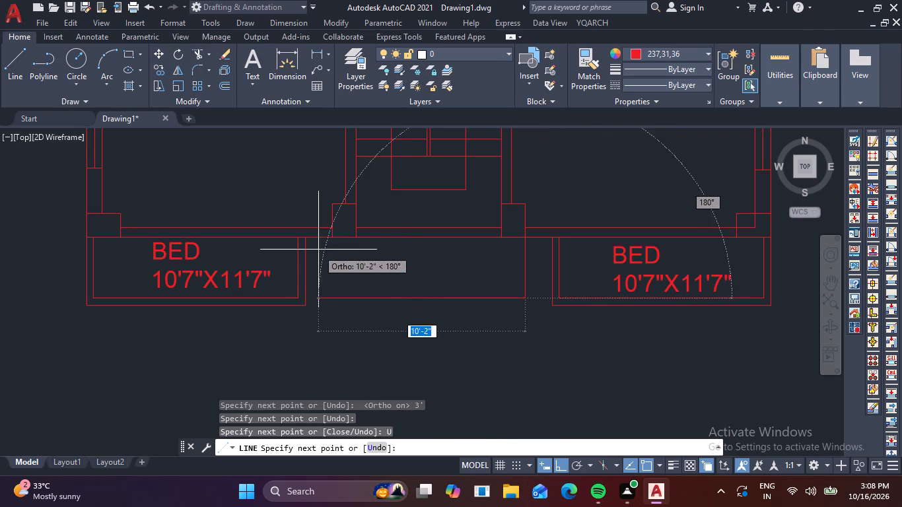
{"action": "left_click", "coordinate": [329, 292]}
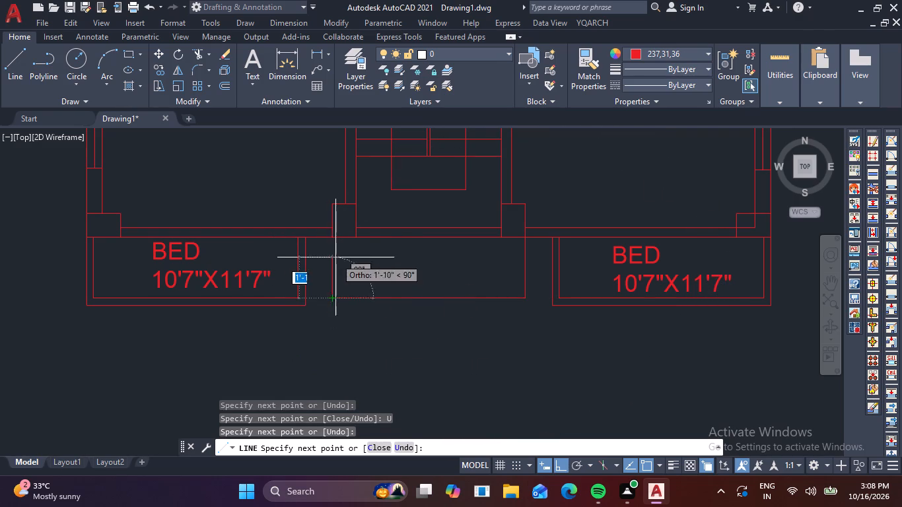
{"action": "left_click", "coordinate": [333, 234]}
{"action": "key", "text": "Escape"}
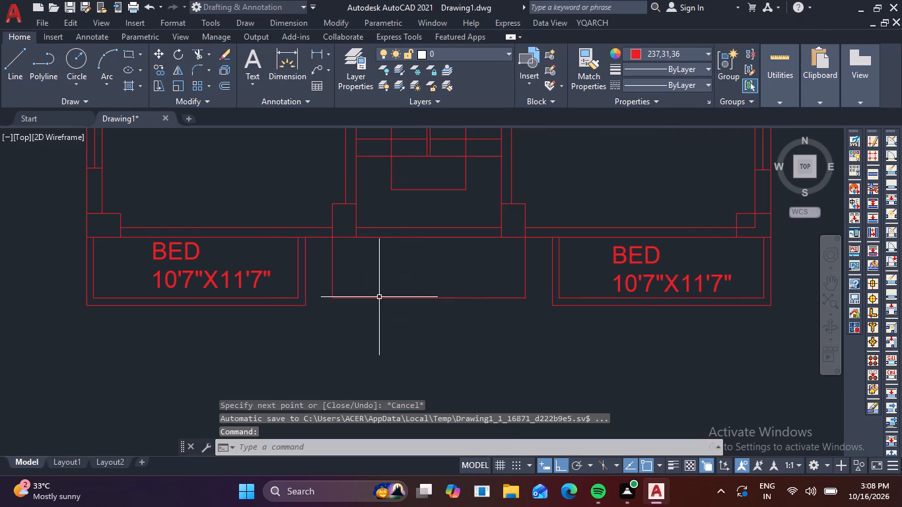
Change the size in the top-middle room's BED label to 9'X11'7".
{"action": "scroll", "coordinate": [381, 297], "scroll_direction": "down", "scroll_amount": 2}
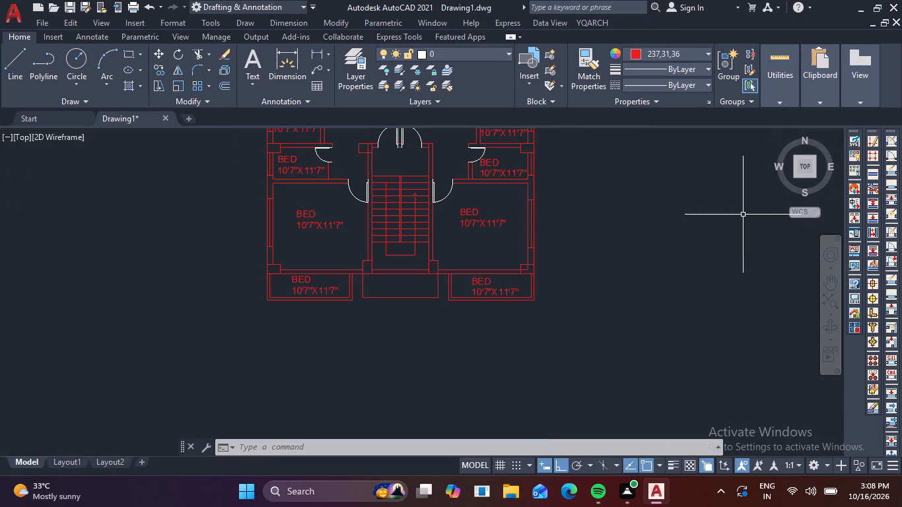
{"action": "scroll", "coordinate": [392, 238], "scroll_direction": "down", "scroll_amount": 2}
{"action": "middle_click_drag", "start_coordinate": [392, 234], "coordinate": [368, 308]}
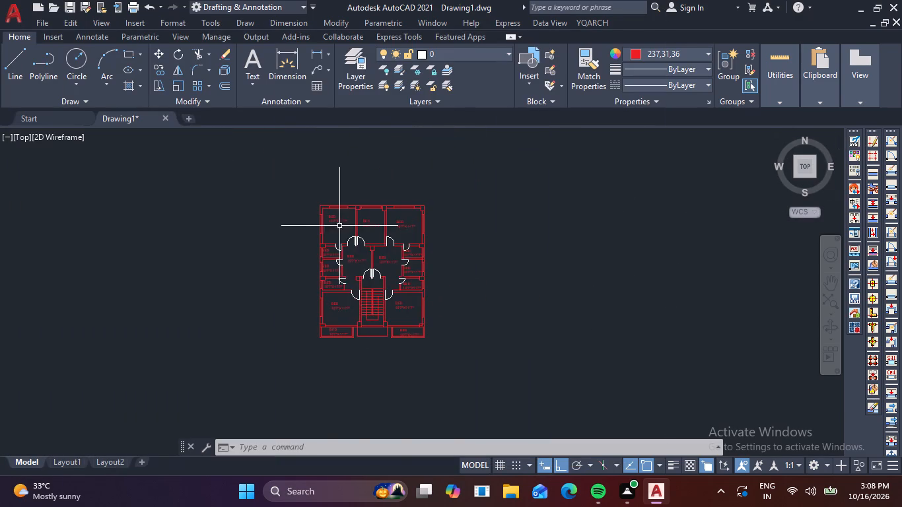
{"action": "scroll", "coordinate": [339, 222], "scroll_direction": "up", "scroll_amount": 3}
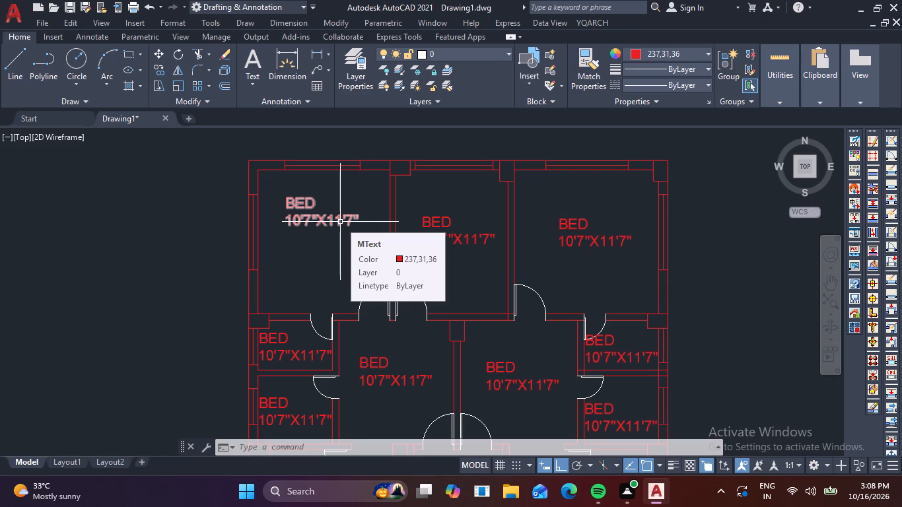
{"action": "double_click", "coordinate": [442, 241]}
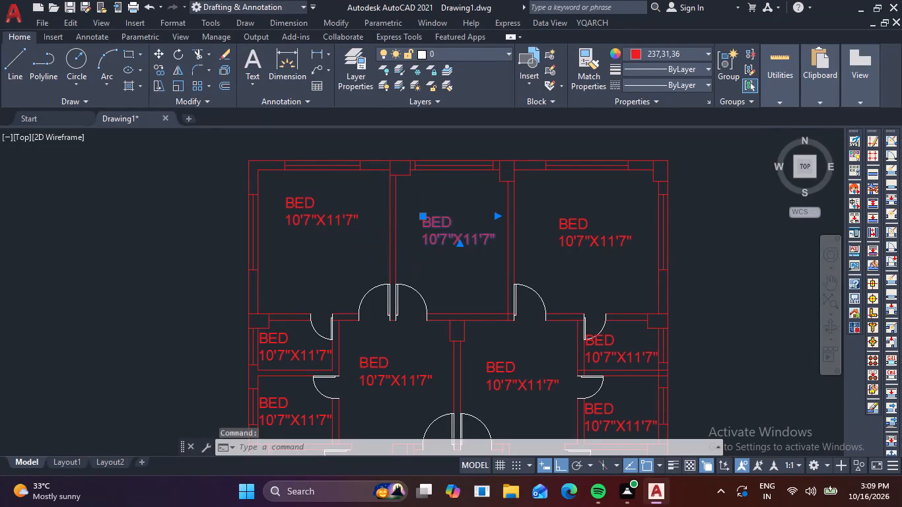
{"action": "left_click", "coordinate": [448, 242]}
{"action": "left_click", "coordinate": [451, 242]}
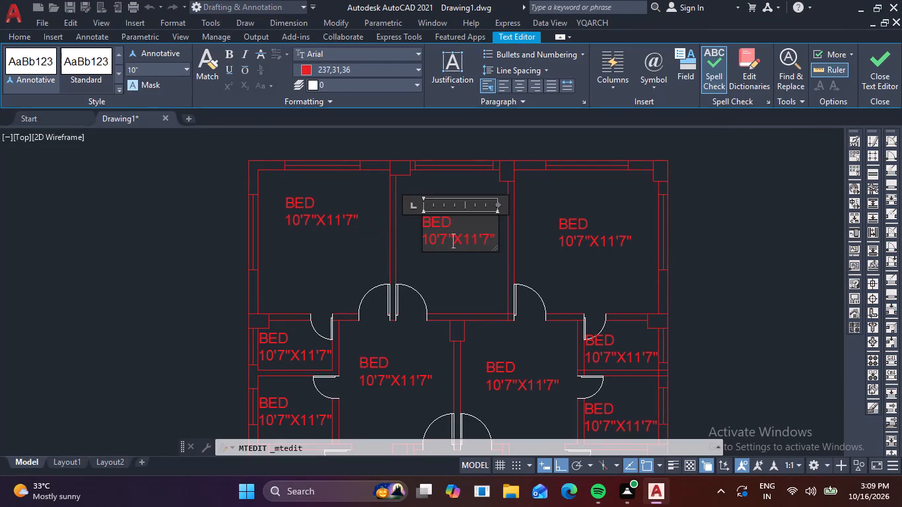
{"action": "key", "text": "BackSpace"}
{"action": "key", "text": "BackSpace"}
{"action": "key", "text": "BackSpace"}
{"action": "key", "text": "BackSpace"}
{"action": "key", "text": "BackSpace"}
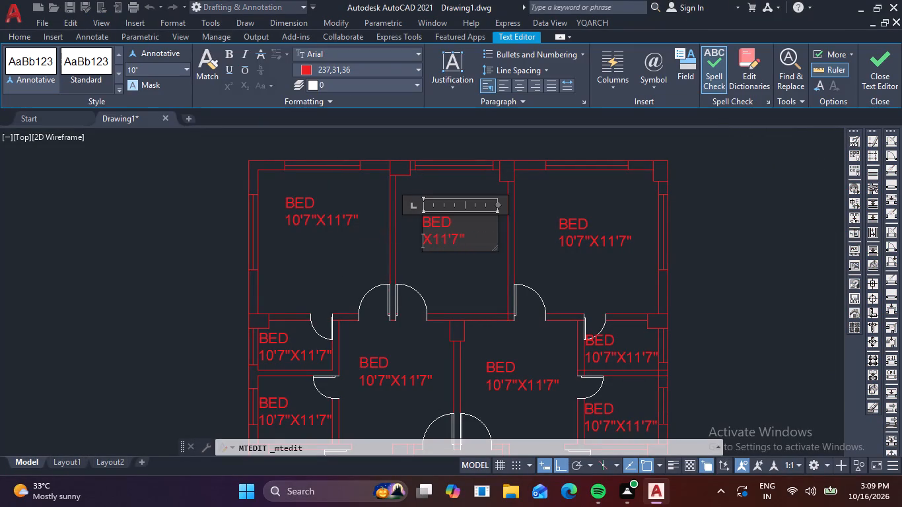
{"action": "type", "text": "9'"}
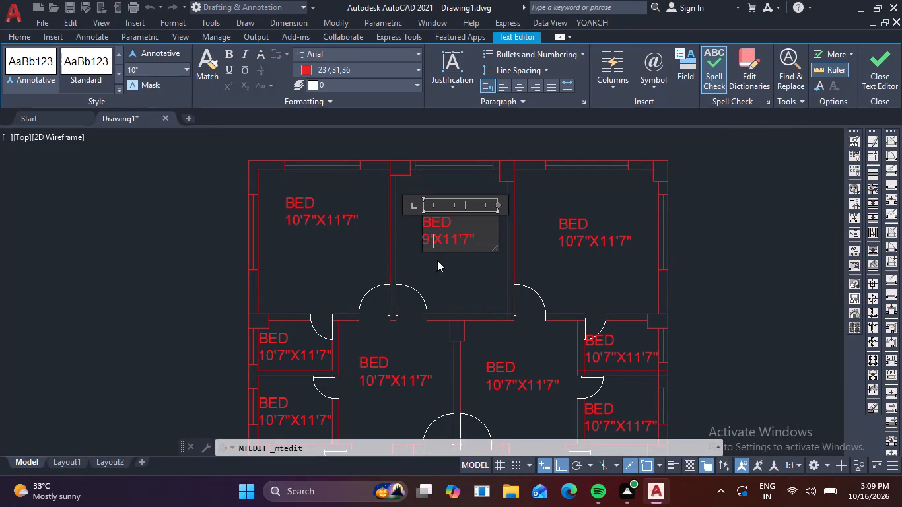
{"action": "left_click", "coordinate": [462, 294]}
Move the top-left room's BED label straight down by a little over 1'.
{"action": "left_click", "coordinate": [325, 217]}
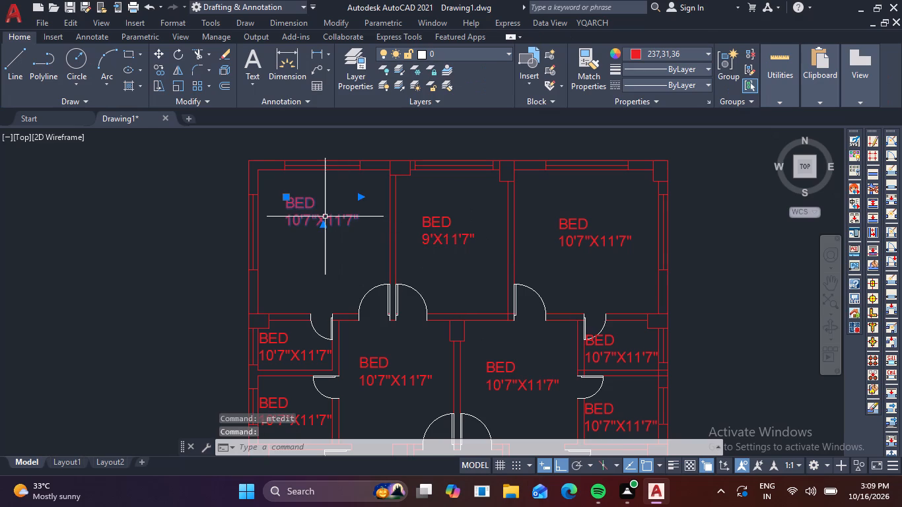
{"action": "type", "text": "M"}
{"action": "key", "text": "space"}
{"action": "left_click", "coordinate": [325, 217]}
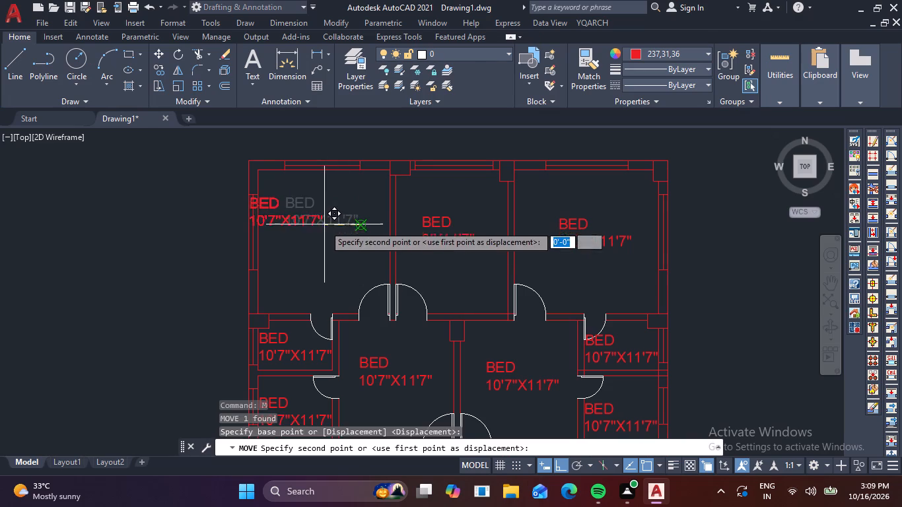
{"action": "left_click", "coordinate": [356, 241]}
Replace the BED label in the small room directly below the top-left bedroom with STORE and 6'X4' on two lines.
{"action": "scroll", "coordinate": [429, 263], "scroll_direction": "down", "scroll_amount": 1}
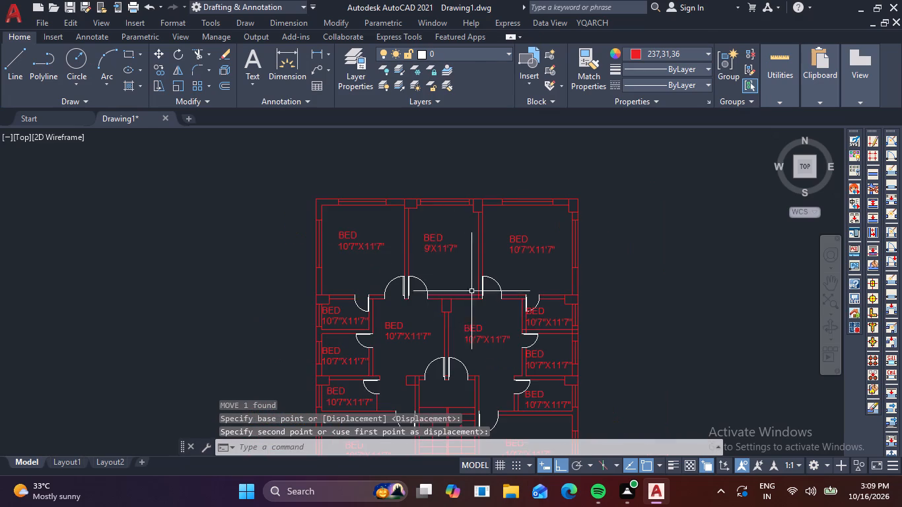
{"action": "middle_click_drag", "start_coordinate": [471, 312], "coordinate": [476, 212]}
{"action": "double_click", "coordinate": [352, 217]}
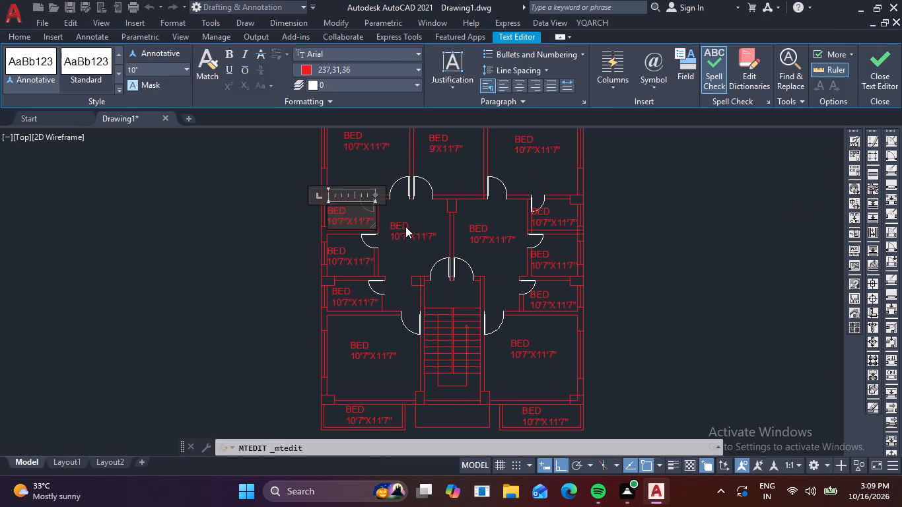
{"action": "key", "text": "Right"}
{"action": "key", "text": "Right"}
{"action": "key", "text": "Right"}
{"action": "key", "text": "Right"}
{"action": "key", "text": "Right"}
{"action": "key", "text": "BackSpace"}
{"action": "key", "text": "BackSpace"}
{"action": "key", "text": "BackSpace"}
{"action": "key", "text": "BackSpace"}
{"action": "key", "text": "BackSpace"}
{"action": "key", "text": "BackSpace"}
{"action": "key", "text": "BackSpace"}
{"action": "key", "text": "BackSpace"}
{"action": "key", "text": "BackSpace"}
{"action": "key", "text": "BackSpace"}
{"action": "key", "text": "BackSpace"}
{"action": "key", "text": "BackSpace"}
{"action": "key", "text": "BackSpace"}
{"action": "key", "text": "BackSpace"}
{"action": "key", "text": "BackSpace"}
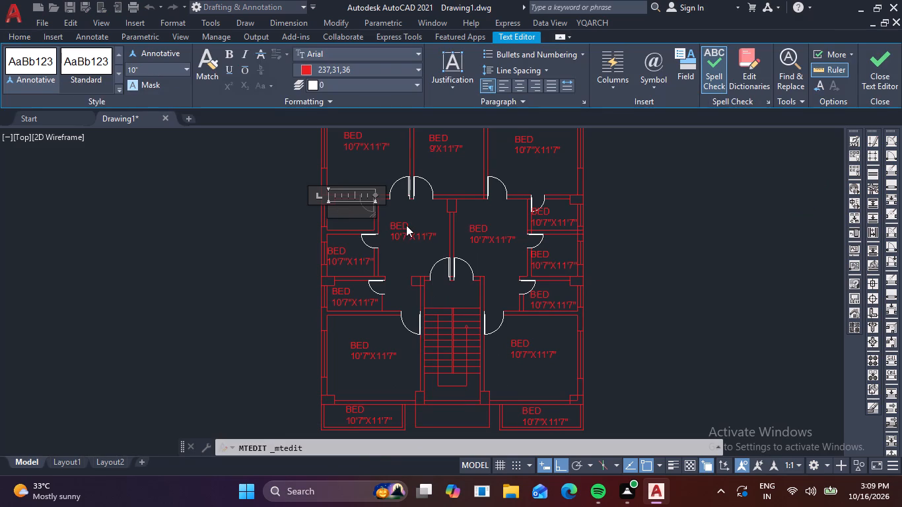
{"action": "type", "text": "STORE"}
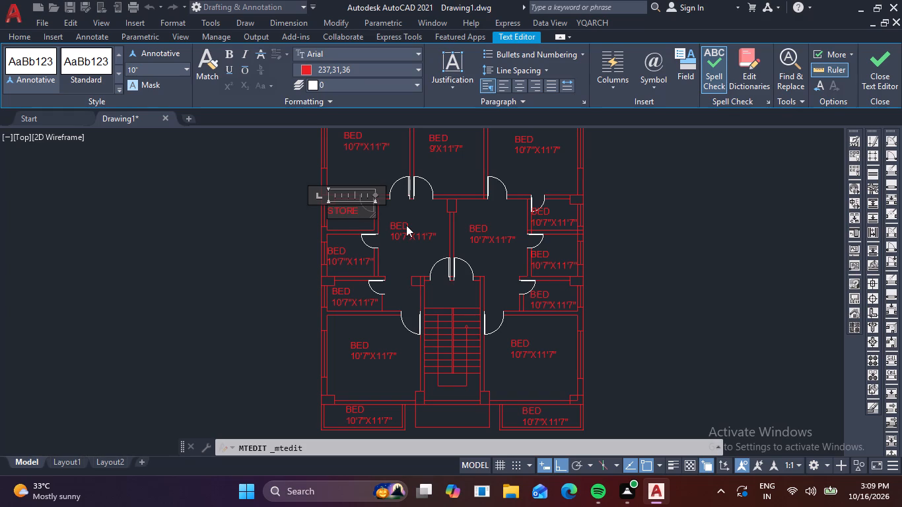
{"action": "key", "text": "space"}
{"action": "type", "text": "6'"}
{"action": "key", "text": "BackSpace"}
{"action": "key", "text": "BackSpace"}
{"action": "key", "text": "BackSpace"}
{"action": "key", "text": "Return"}
{"action": "type", "text": "6'"}
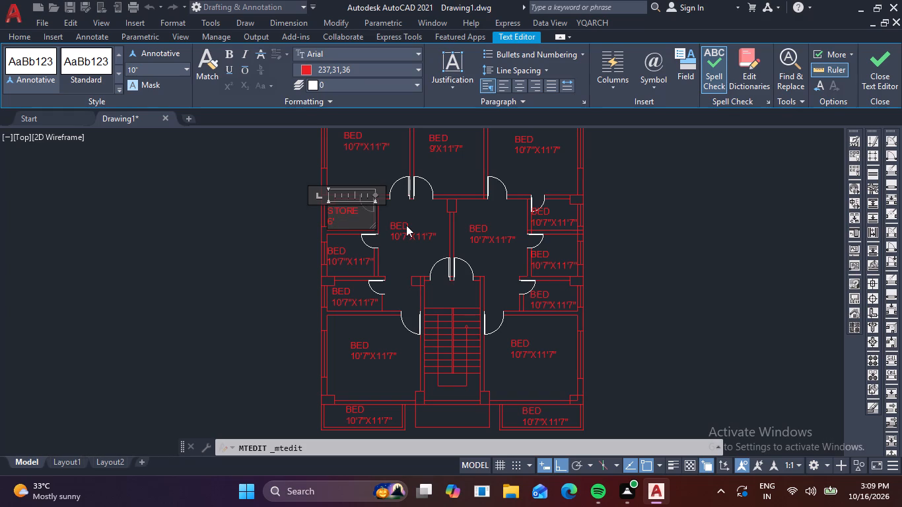
{"action": "key", "text": "c"}
{"action": "key", "text": "4"}
{"action": "key", "text": "Return"}
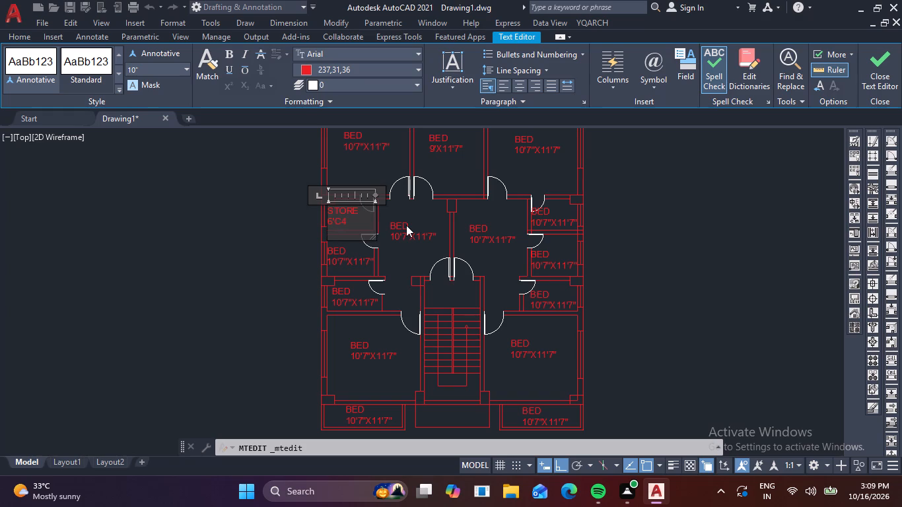
{"action": "key", "text": "BackSpace"}
{"action": "key", "text": "BackSpace"}
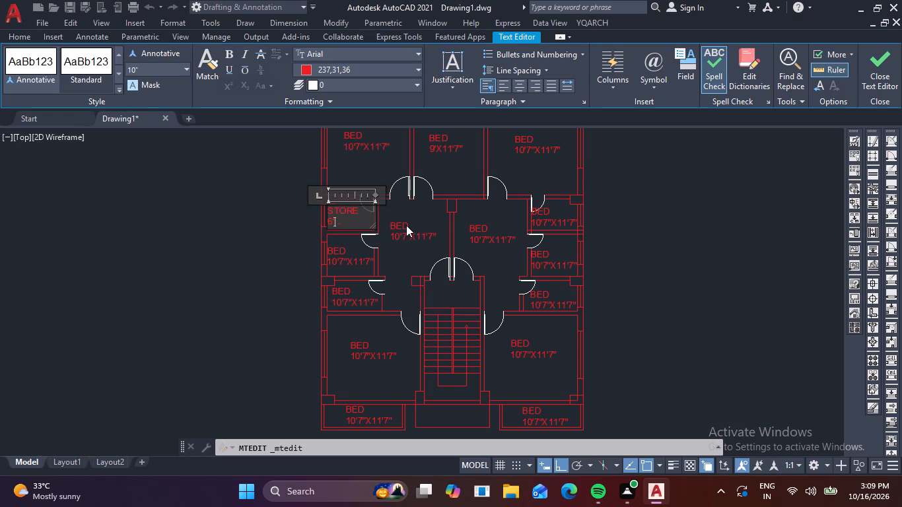
{"action": "key", "text": "BackSpace"}
{"action": "key", "text": "x"}
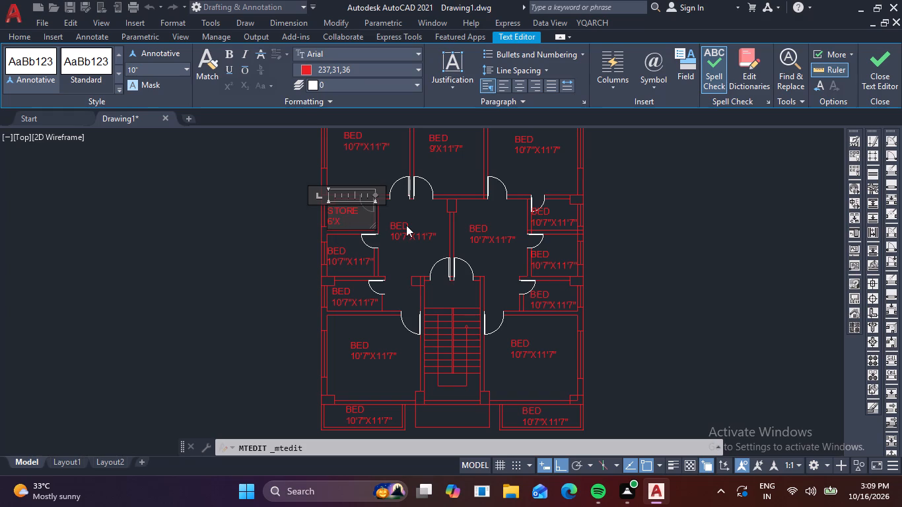
{"action": "type", "text": "4'"}
{"action": "left_click", "coordinate": [406, 225]}
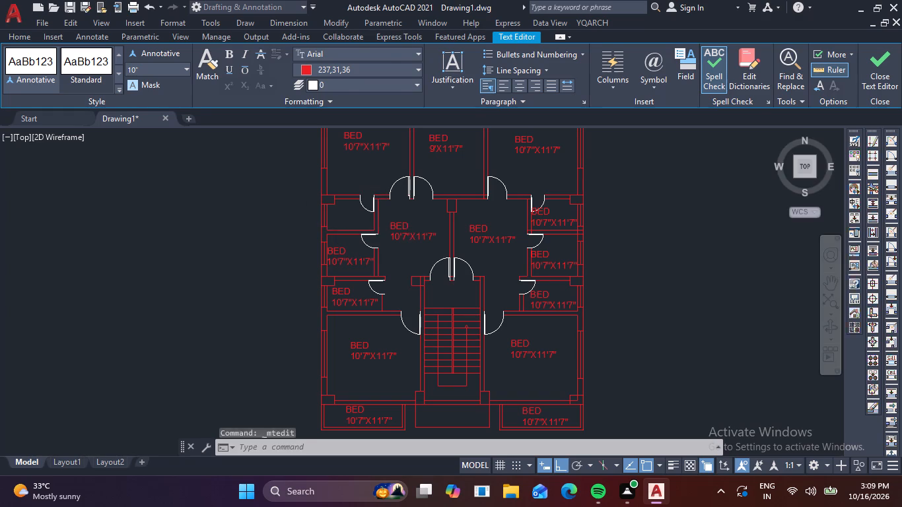
Move the STORE label with Ortho off, slightly right and down, so it sits near the middle of its small room.
{"action": "scroll", "coordinate": [342, 216], "scroll_direction": "up", "scroll_amount": 3}
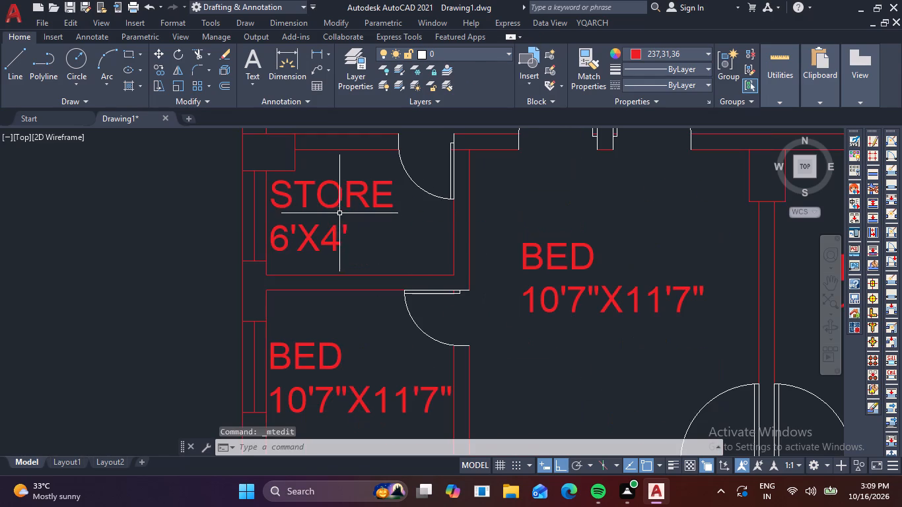
{"action": "left_click", "coordinate": [331, 196]}
{"action": "left_click", "coordinate": [333, 206]}
{"action": "left_click", "coordinate": [335, 206]}
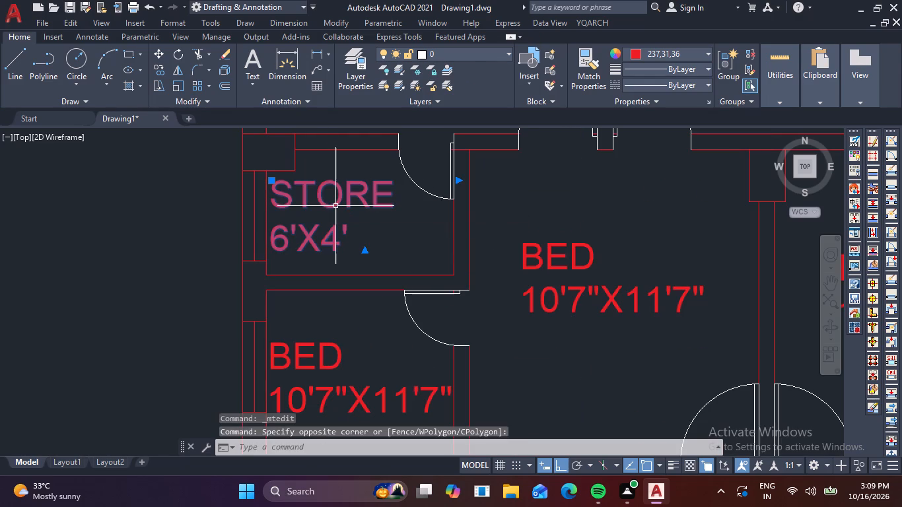
{"action": "type", "text": "M"}
{"action": "key", "text": "space"}
{"action": "left_click", "coordinate": [335, 206]}
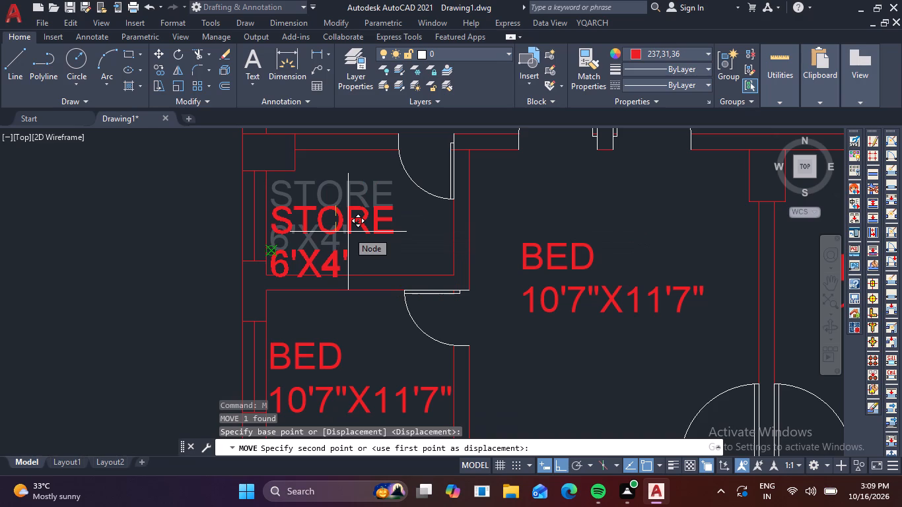
{"action": "key", "text": "F8"}
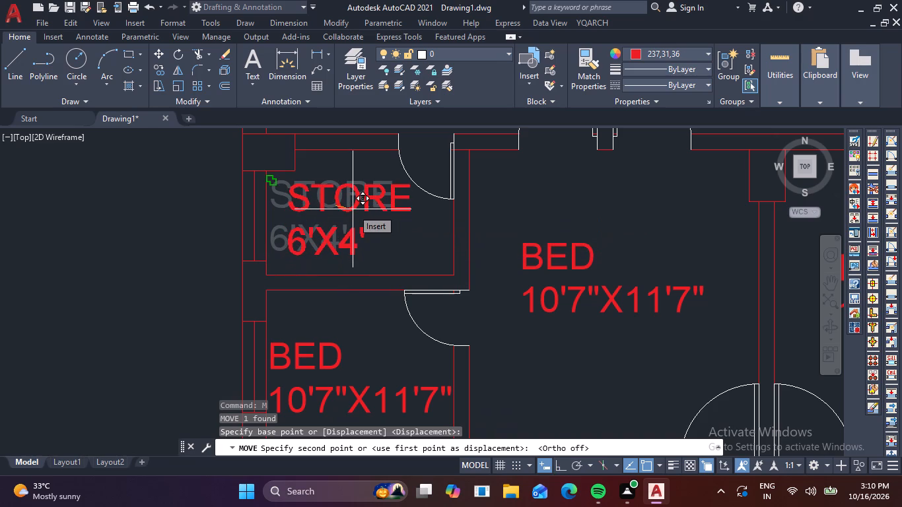
{"action": "left_click", "coordinate": [352, 216]}
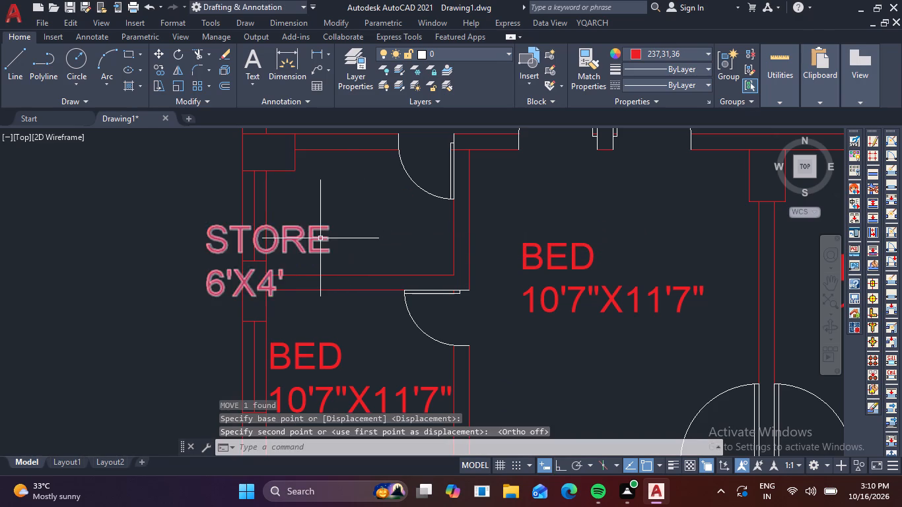
{"action": "left_click", "coordinate": [320, 238]}
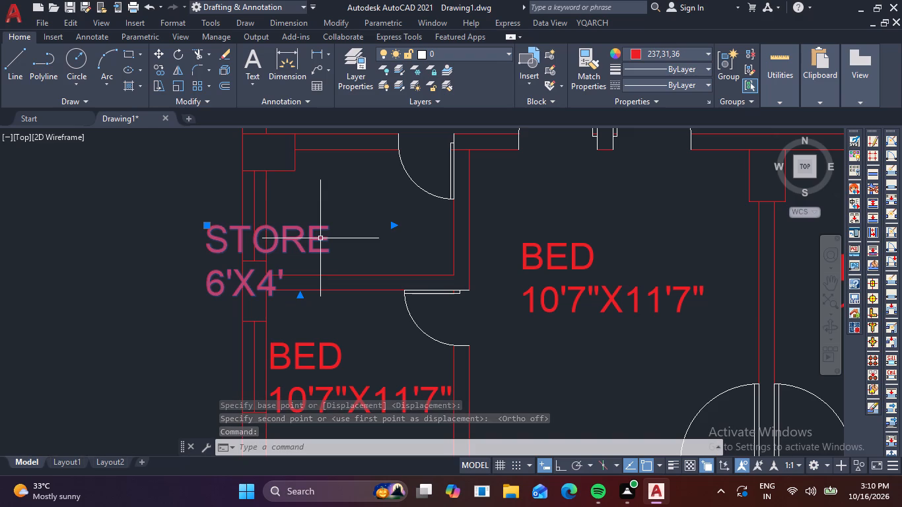
{"action": "type", "text": "M"}
{"action": "key", "text": "space"}
{"action": "left_click", "coordinate": [320, 238]}
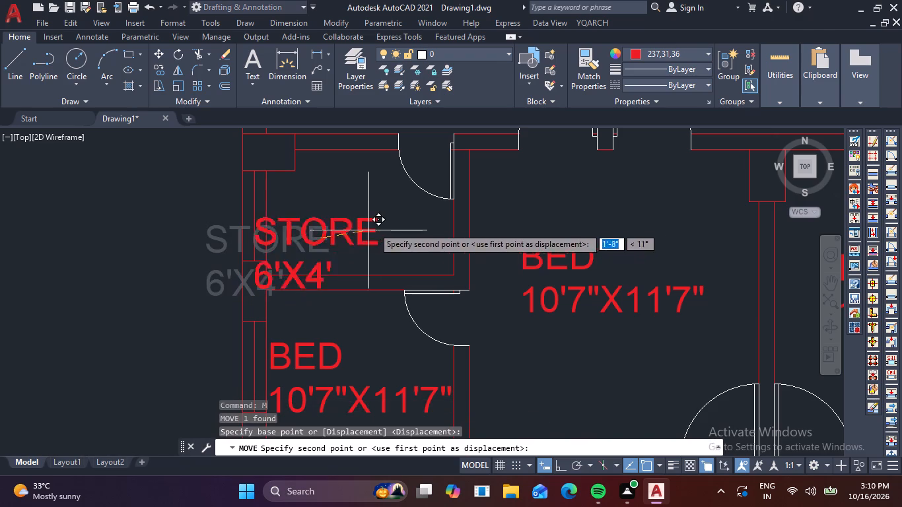
{"action": "left_click", "coordinate": [405, 207]}
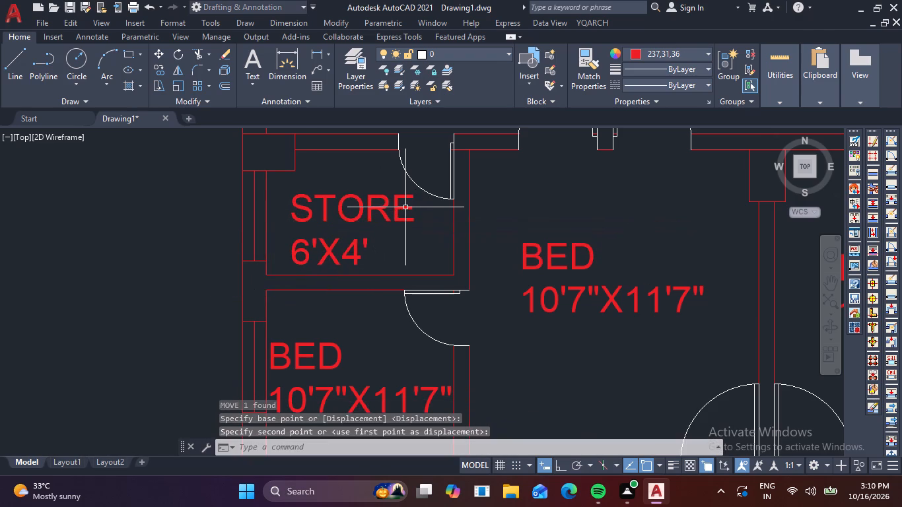
Replace the BED label in the small upper room on the plan's right side with STORE and 6'X4' on two lines.
{"action": "scroll", "coordinate": [412, 214], "scroll_direction": "down", "scroll_amount": 2}
{"action": "middle_click_drag", "start_coordinate": [513, 222], "coordinate": [316, 237]}
{"action": "scroll", "coordinate": [538, 233], "scroll_direction": "up", "scroll_amount": 3}
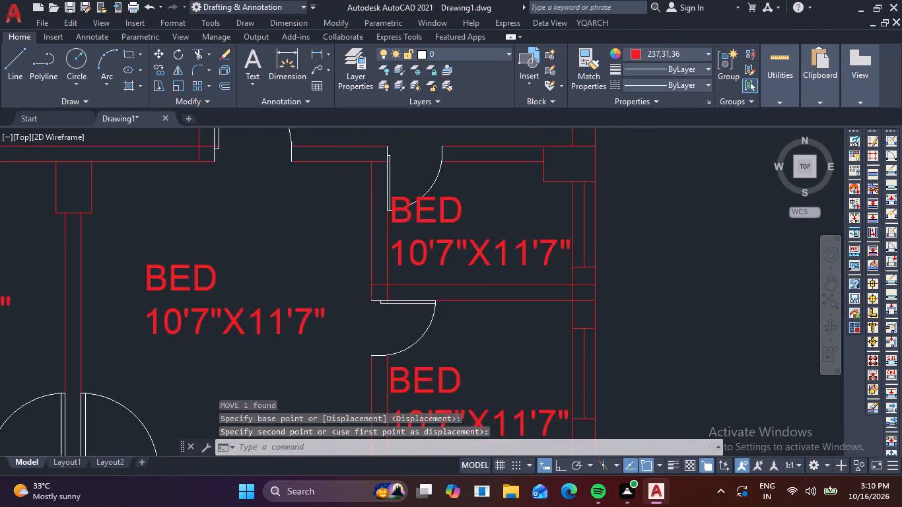
{"action": "double_click", "coordinate": [561, 251]}
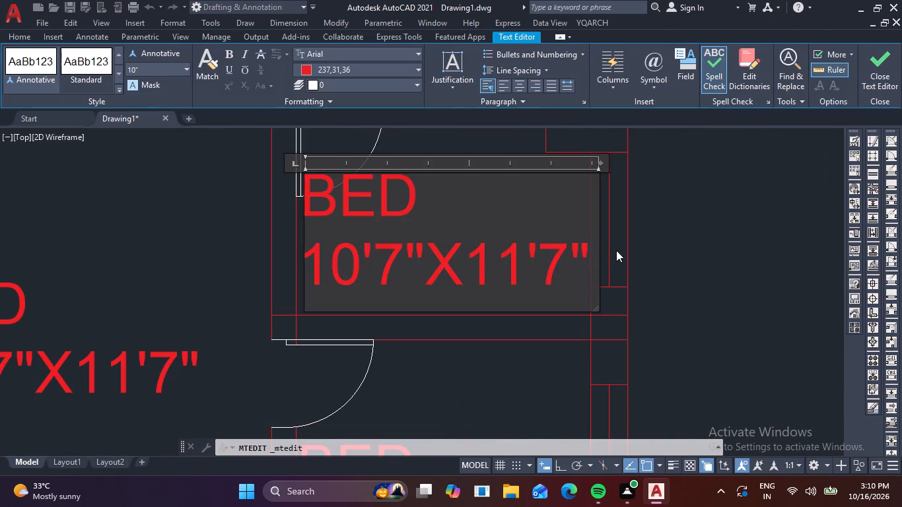
{"action": "key", "text": "Right"}
{"action": "key", "text": "Right"}
{"action": "key", "text": "BackSpace"}
{"action": "key", "text": "BackSpace"}
{"action": "key", "text": "BackSpace"}
{"action": "key", "text": "BackSpace"}
{"action": "key", "text": "BackSpace"}
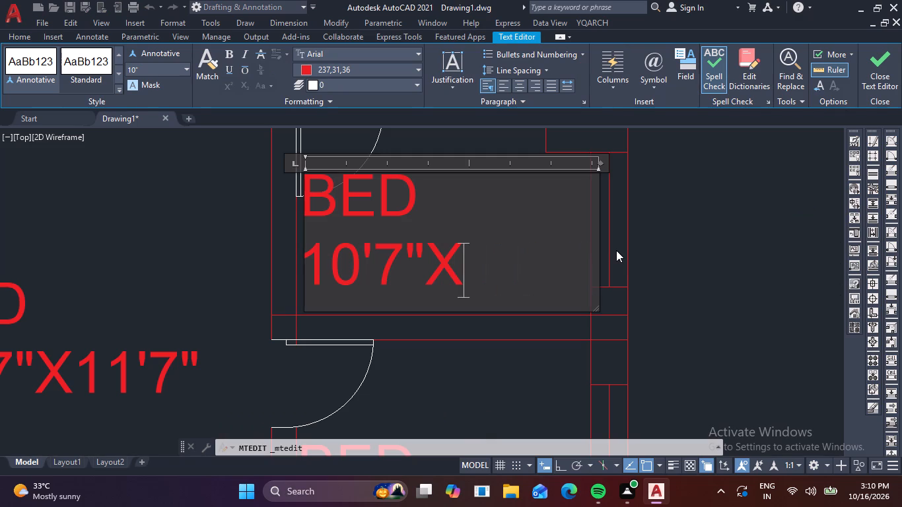
{"action": "key", "text": "BackSpace"}
{"action": "key", "text": "BackSpace"}
{"action": "key", "text": "BackSpace"}
{"action": "key", "text": "BackSpace"}
{"action": "key", "text": "BackSpace"}
{"action": "key", "text": "BackSpace"}
{"action": "key", "text": "BackSpace"}
{"action": "key", "text": "BackSpace"}
{"action": "key", "text": "BackSpace"}
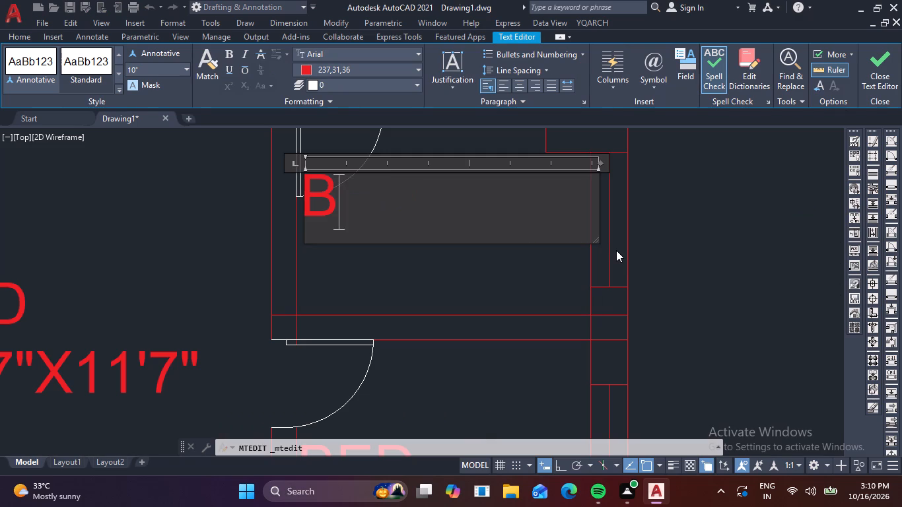
{"action": "key", "text": "BackSpace"}
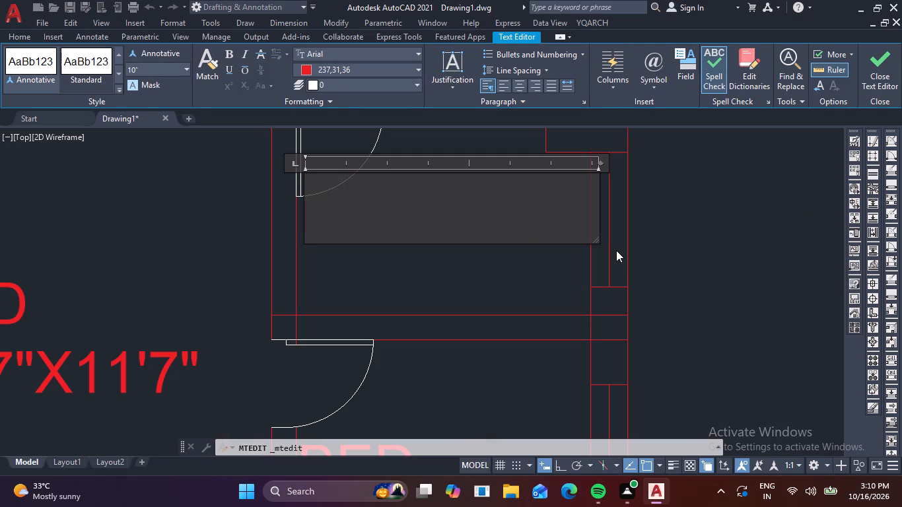
{"action": "type", "text": "BE"}
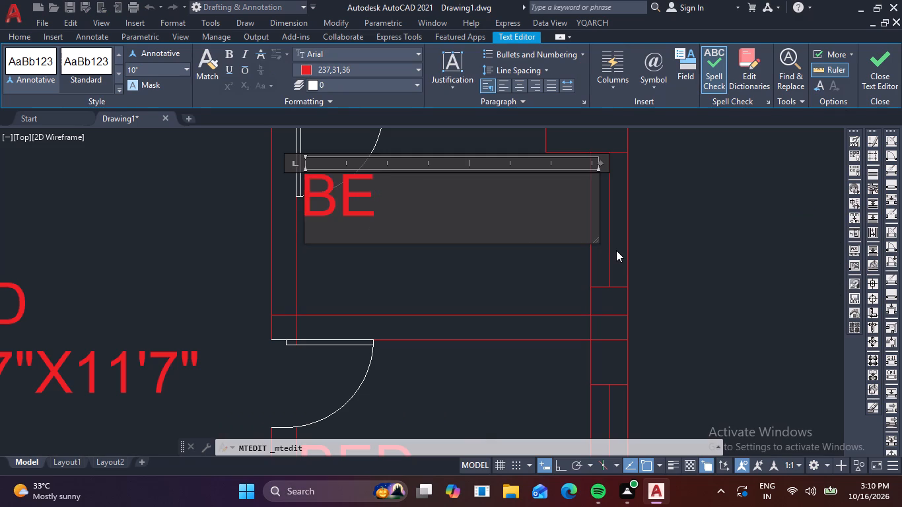
{"action": "key", "text": "BackSpace"}
{"action": "key", "text": "BackSpace"}
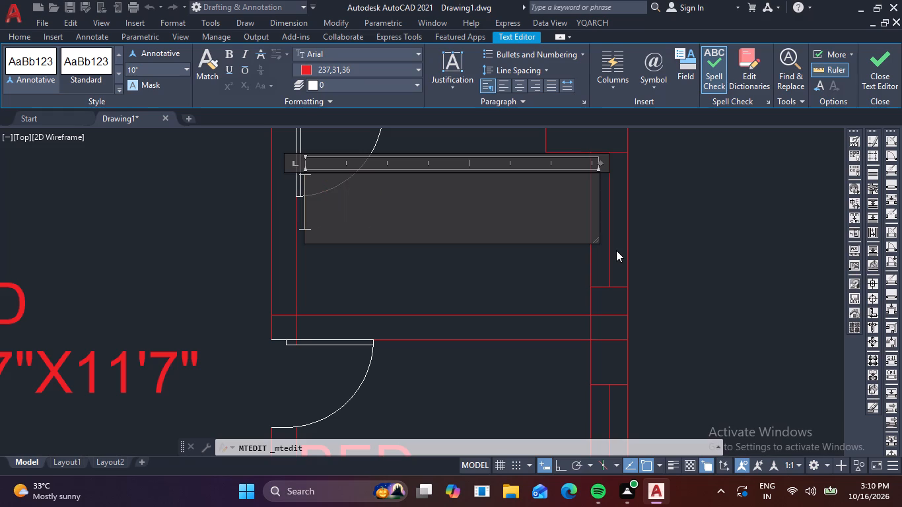
{"action": "key", "text": "a"}
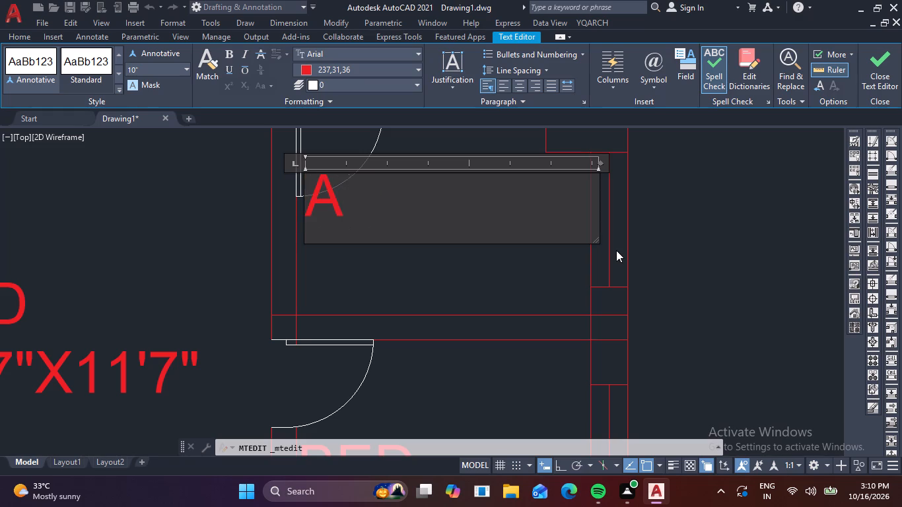
{"action": "type", "text": "TOREEE"}
{"action": "key", "text": "BackSpace"}
{"action": "key", "text": "BackSpace"}
{"action": "key", "text": "BackSpace"}
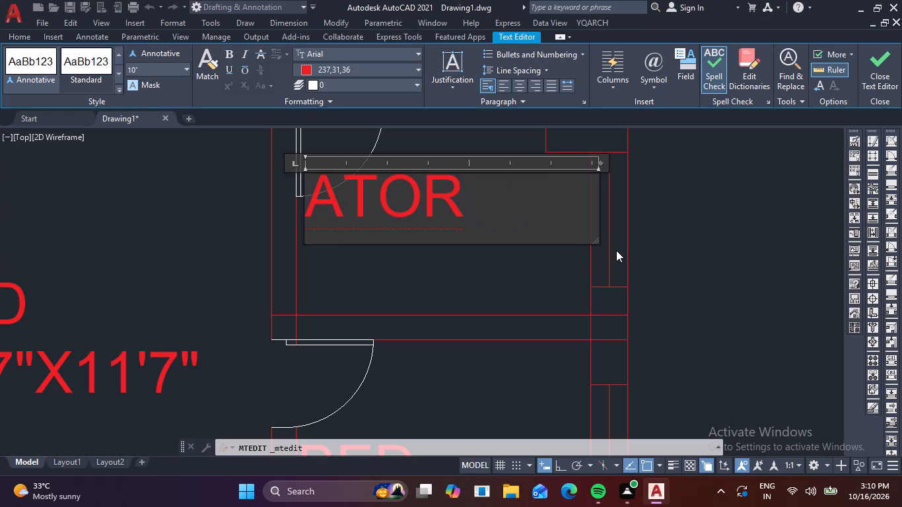
{"action": "key", "text": "BackSpace"}
{"action": "key", "text": "BackSpace"}
{"action": "key", "text": "BackSpace"}
{"action": "key", "text": "BackSpace"}
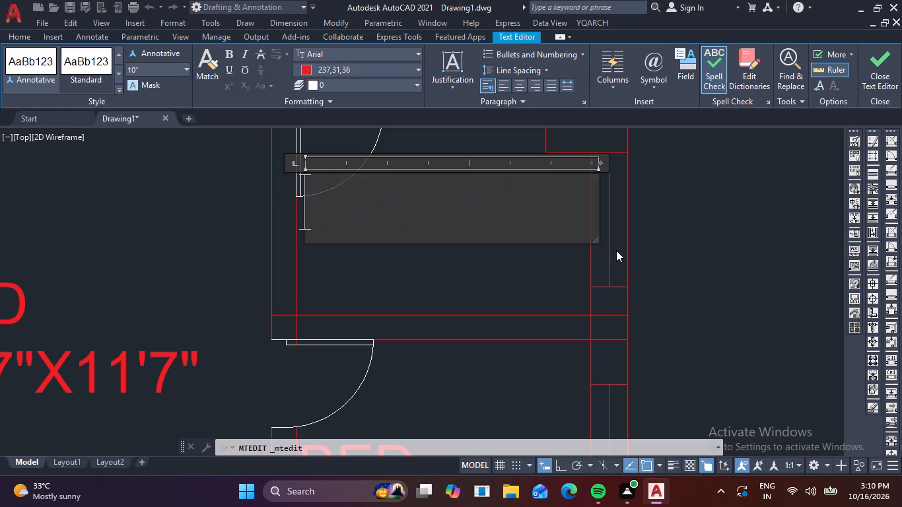
{"action": "key", "text": "s"}
{"action": "type", "text": "TORE"}
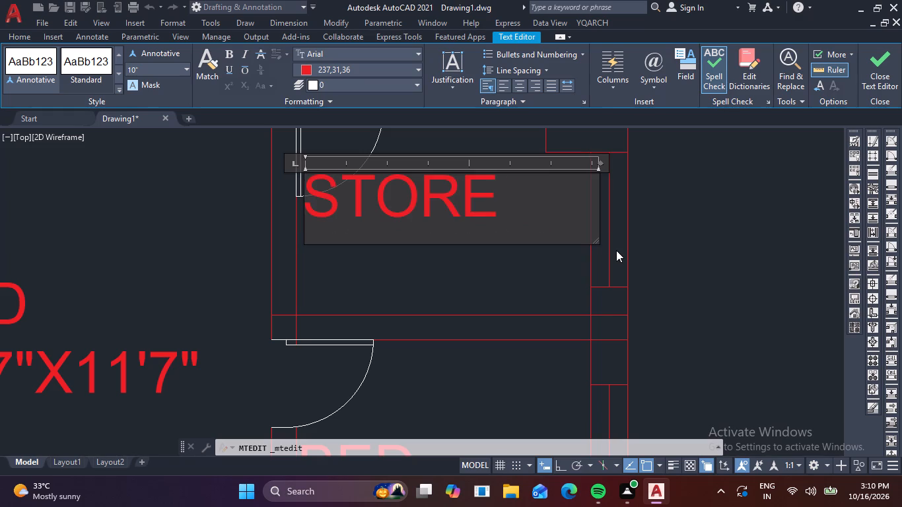
{"action": "key", "text": "Return"}
{"action": "type", "text": "6'"}
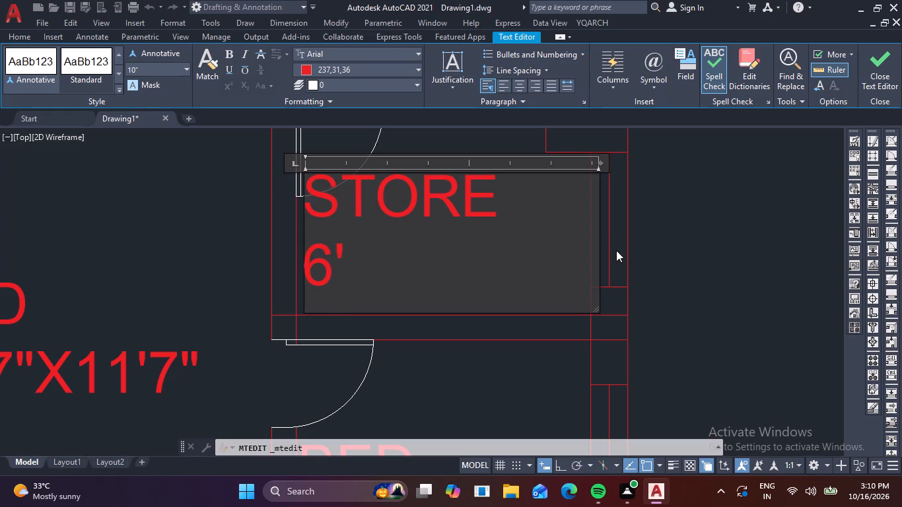
{"action": "key", "text": "x"}
{"action": "type", "text": "4'"}
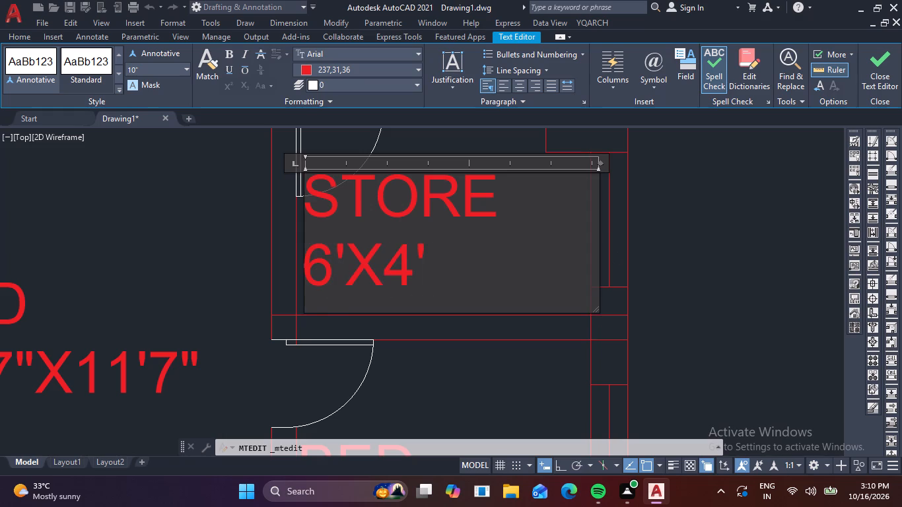
{"action": "left_click", "coordinate": [479, 382]}
Move this STORE label slightly right, clear of the door swing, so it sits near the middle of its small room.
{"action": "left_click", "coordinate": [371, 253]}
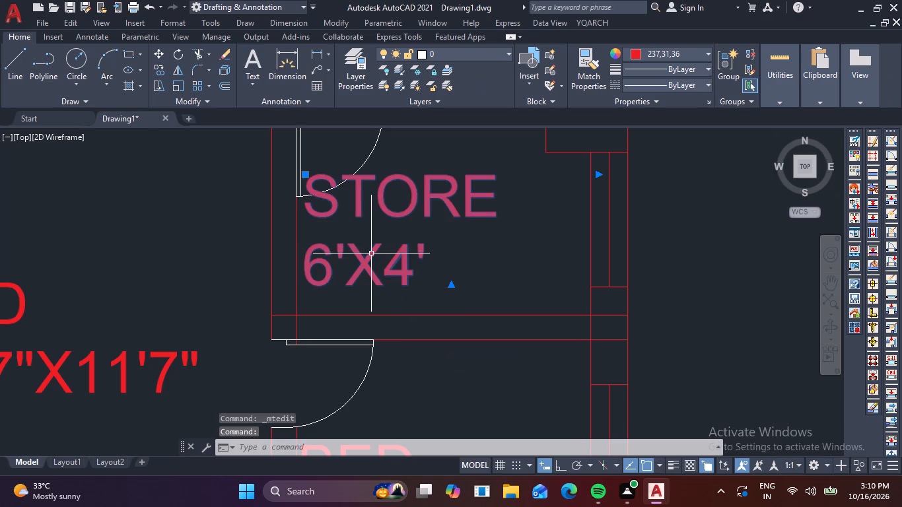
{"action": "type", "text": "M"}
{"action": "key", "text": "space"}
{"action": "left_click", "coordinate": [371, 253]}
{"action": "left_click", "coordinate": [433, 257]}
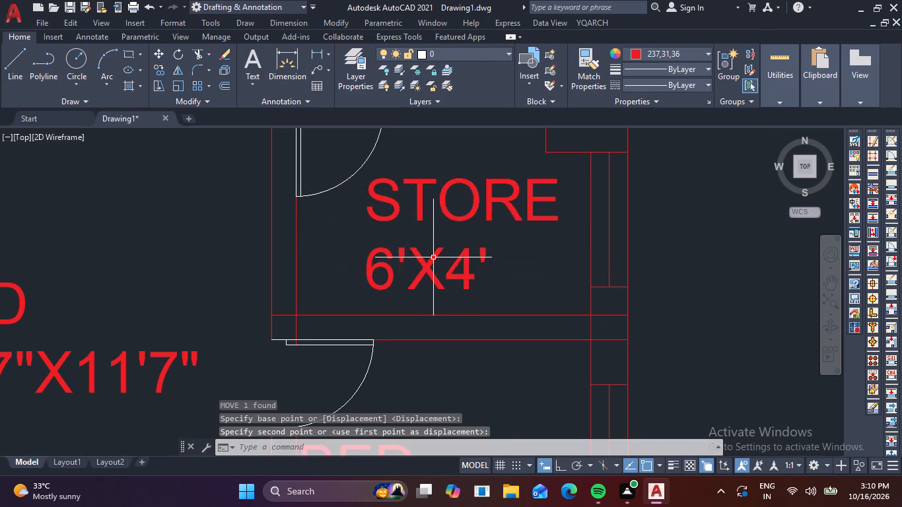
Replace the BED label in the left of the two adjoining central rooms with DINING and 9'5"X9'11" on two lines.
{"action": "scroll", "coordinate": [434, 257], "scroll_direction": "down", "scroll_amount": 2}
{"action": "middle_click_drag", "start_coordinate": [291, 307], "coordinate": [346, 293]}
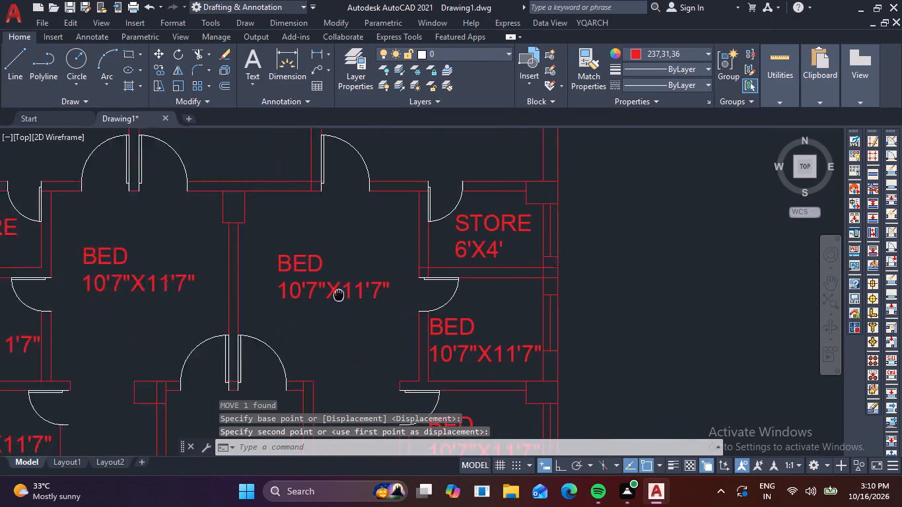
{"action": "middle_click_drag", "start_coordinate": [346, 293], "coordinate": [530, 280]}
{"action": "scroll", "coordinate": [370, 275], "scroll_direction": "up", "scroll_amount": 2}
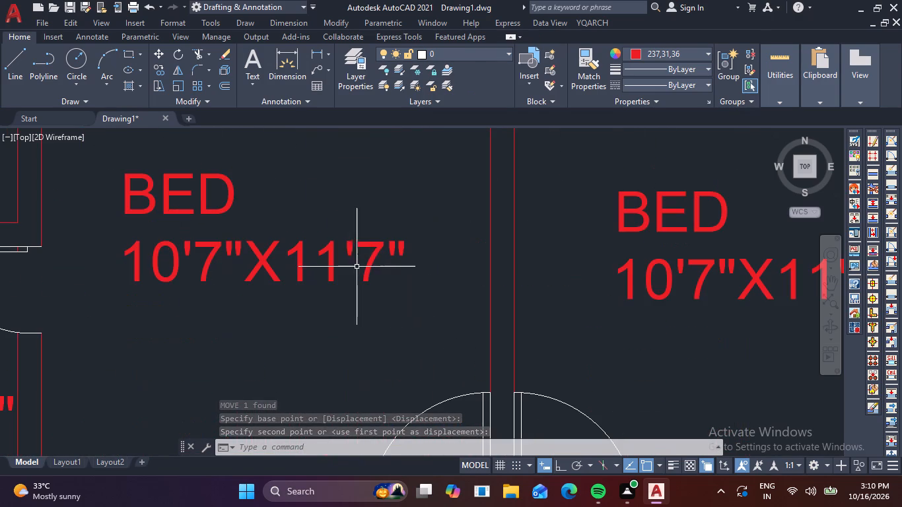
{"action": "double_click", "coordinate": [372, 261]}
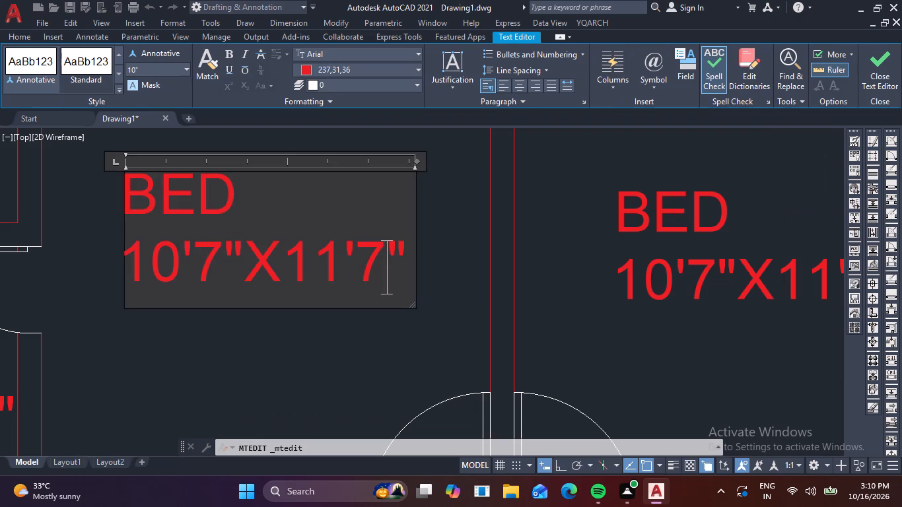
{"action": "key", "text": "Right"}
{"action": "key", "text": "Right"}
{"action": "key", "text": "BackSpace"}
{"action": "key", "text": "BackSpace"}
{"action": "key", "text": "BackSpace"}
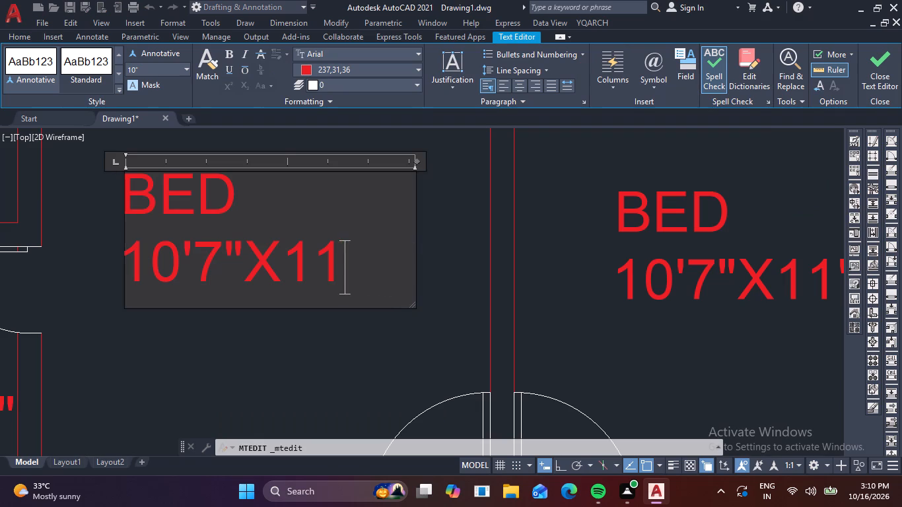
{"action": "key", "text": "BackSpace"}
{"action": "key", "text": "BackSpace"}
{"action": "key", "text": "BackSpace"}
{"action": "key", "text": "BackSpace"}
{"action": "key", "text": "BackSpace"}
{"action": "key", "text": "BackSpace"}
{"action": "key", "text": "BackSpace"}
{"action": "key", "text": "BackSpace"}
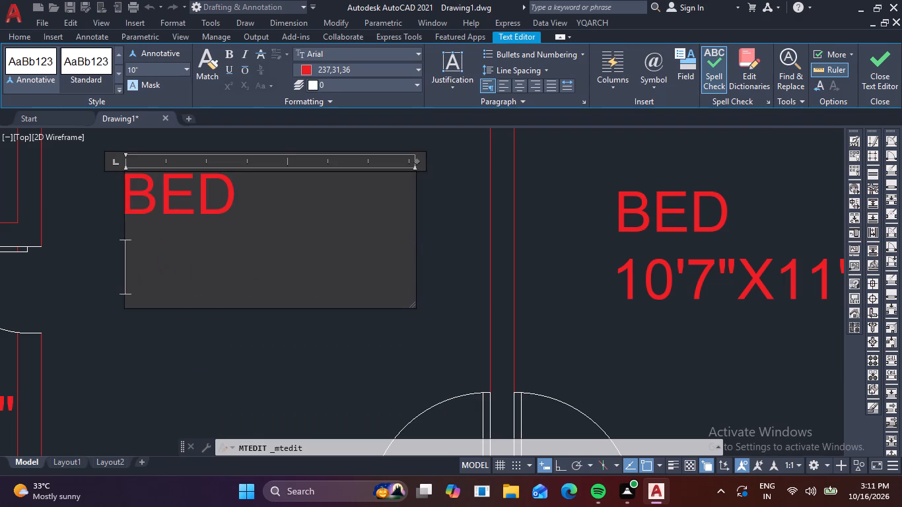
{"action": "key", "text": "BackSpace"}
{"action": "key", "text": "BackSpace"}
{"action": "key", "text": "BackSpace"}
{"action": "key", "text": "BackSpace"}
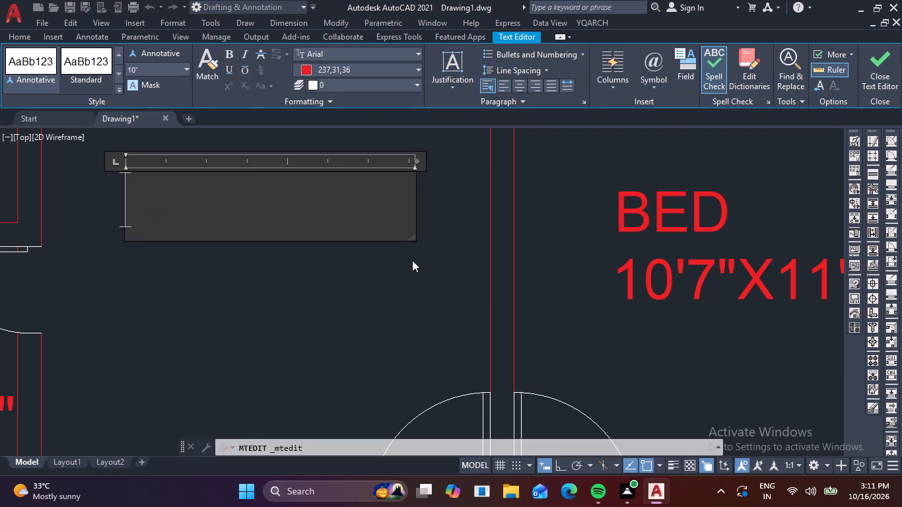
{"action": "type", "text": "DI"}
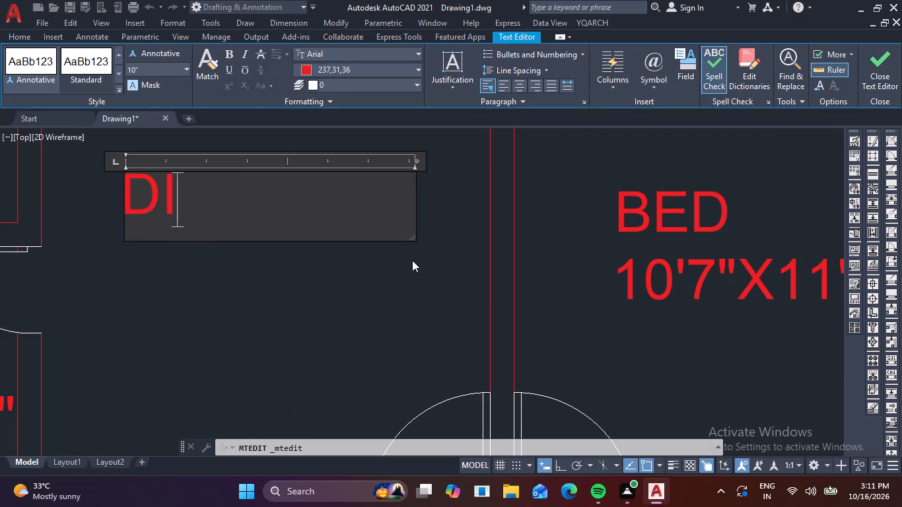
{"action": "type", "text": "NIN"}
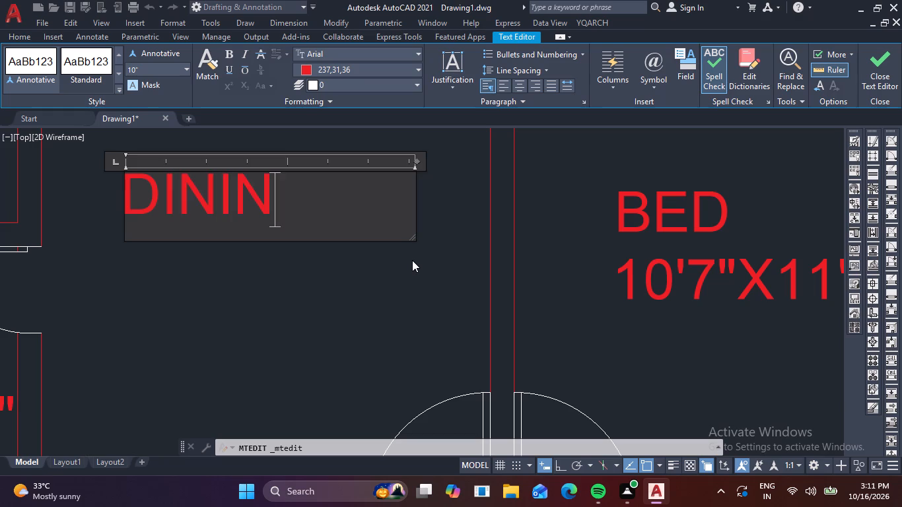
{"action": "key", "text": "g"}
{"action": "key", "text": "Return"}
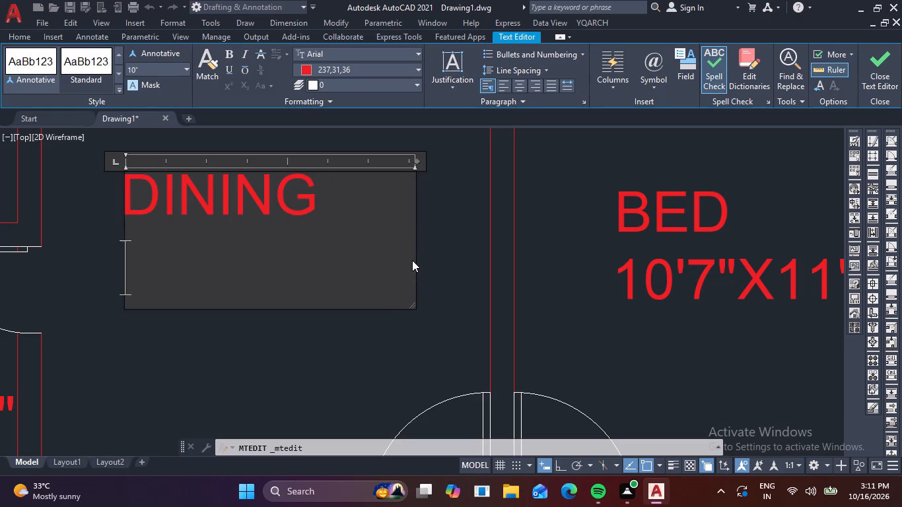
{"action": "type", "text": "9'"}
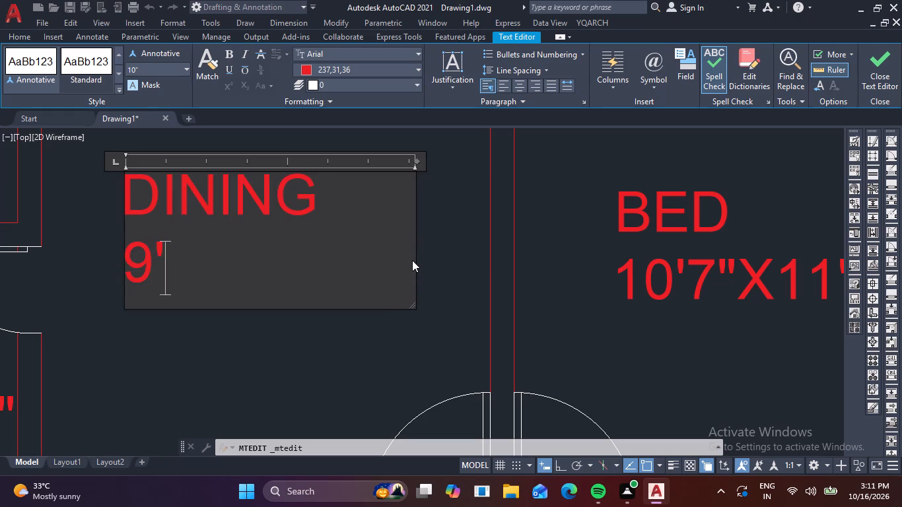
{"action": "type", "text": "5\""}
{"action": "key", "text": "x"}
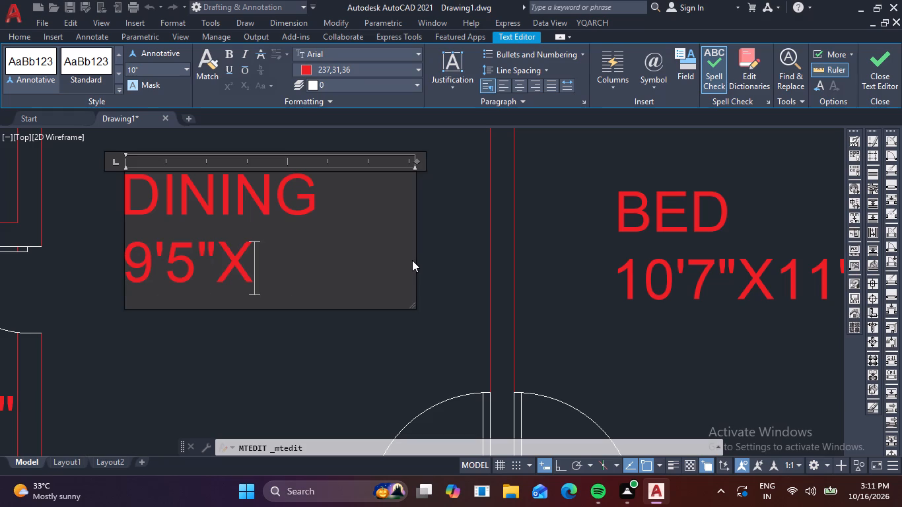
{"action": "type", "text": "9'"}
{"action": "type", "text": "11\""}
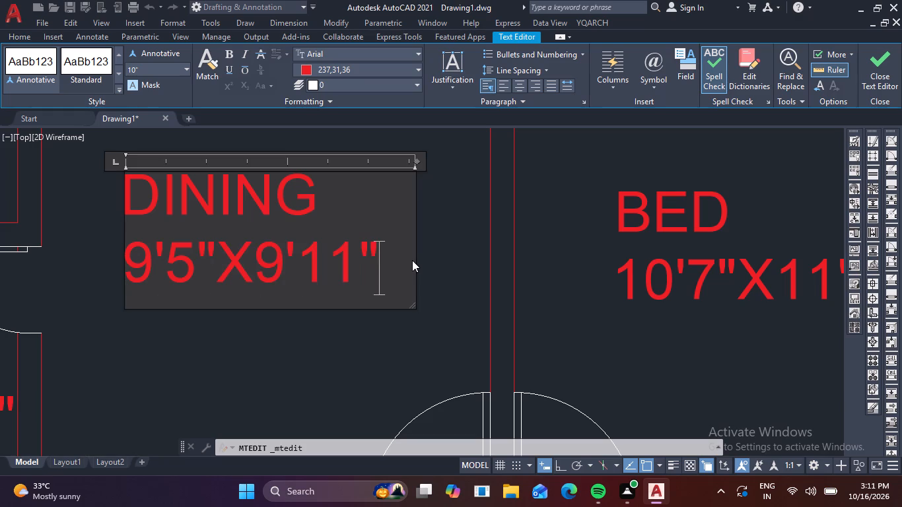
{"action": "left_click", "coordinate": [240, 353]}
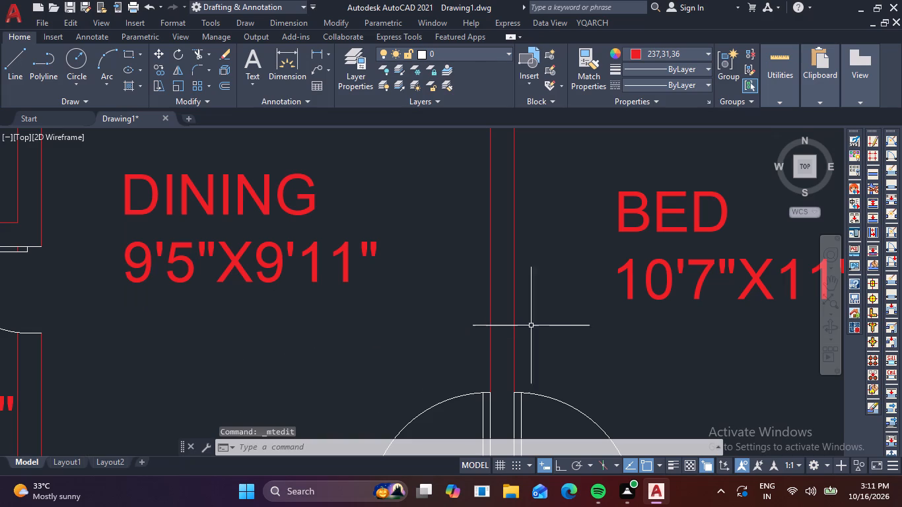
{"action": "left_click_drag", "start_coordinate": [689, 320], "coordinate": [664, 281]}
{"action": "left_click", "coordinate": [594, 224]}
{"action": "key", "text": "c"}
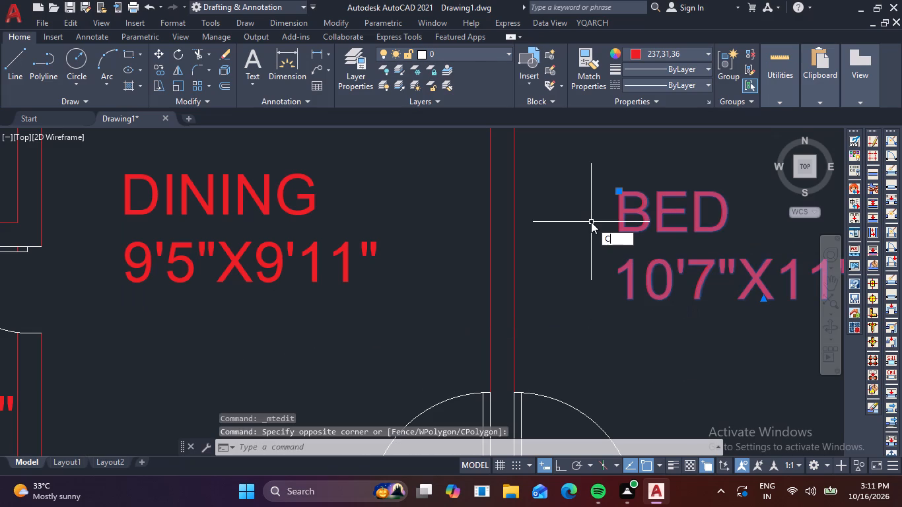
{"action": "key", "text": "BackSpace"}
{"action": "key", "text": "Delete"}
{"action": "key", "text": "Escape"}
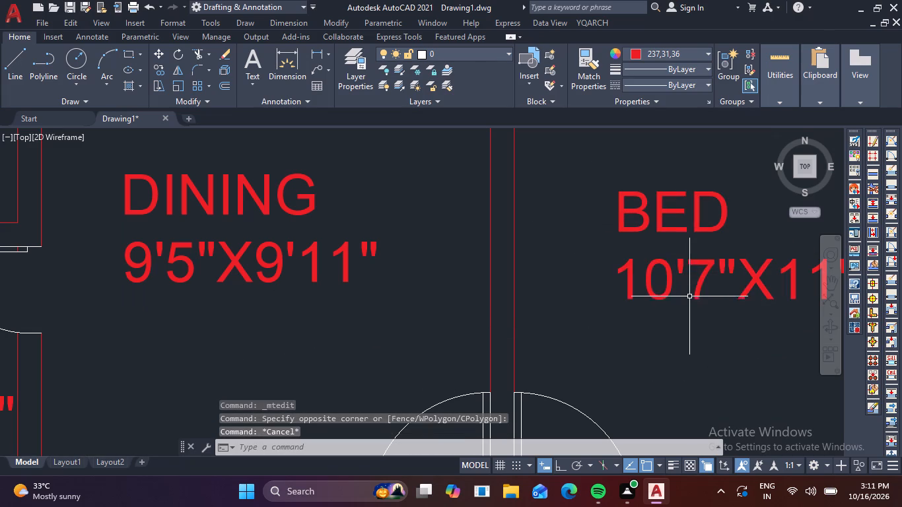
Delete the BED 10'7"X11'7" label in the central room just right of the dining room.
{"action": "left_click_drag", "start_coordinate": [719, 319], "coordinate": [718, 312]}
{"action": "left_click", "coordinate": [642, 250]}
{"action": "key", "text": "Delete"}
Copy the DINING 9'5"X9'11" label across the dividing wall into the matching central room on the right, at the same height.
{"action": "scroll", "coordinate": [641, 249], "scroll_direction": "down", "scroll_amount": 1}
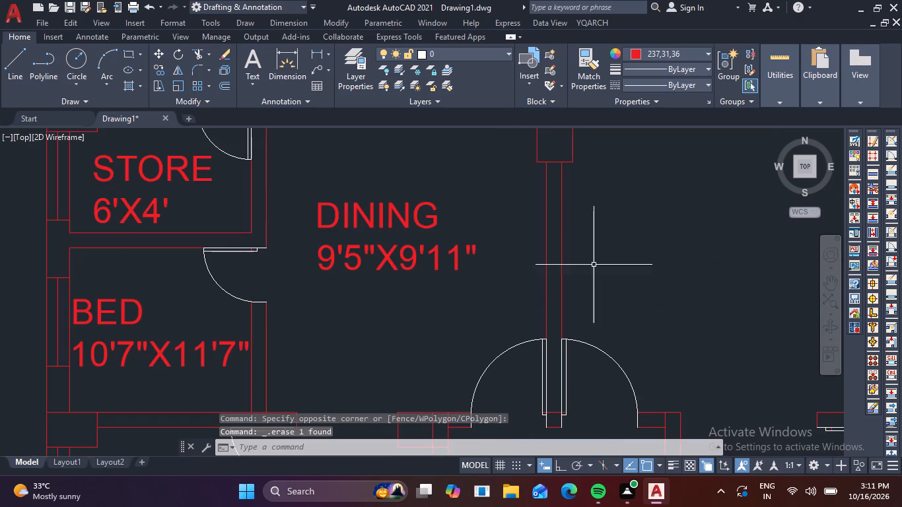
{"action": "left_click", "coordinate": [481, 293]}
{"action": "left_click", "coordinate": [422, 246]}
{"action": "type", "text": "CO"}
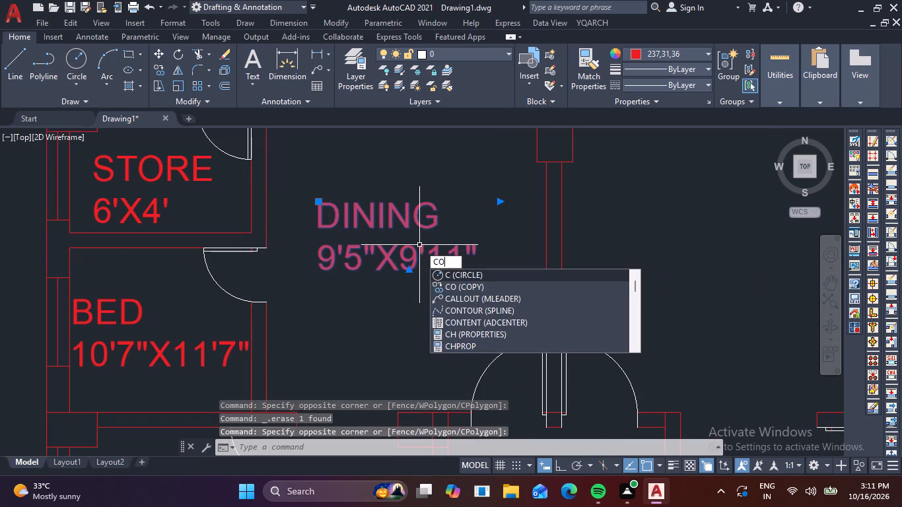
{"action": "key", "text": "space"}
{"action": "left_click", "coordinate": [419, 245]}
{"action": "scroll", "coordinate": [751, 237], "scroll_direction": "down", "scroll_amount": 1}
{"action": "middle_click_drag", "start_coordinate": [691, 294], "coordinate": [549, 310]}
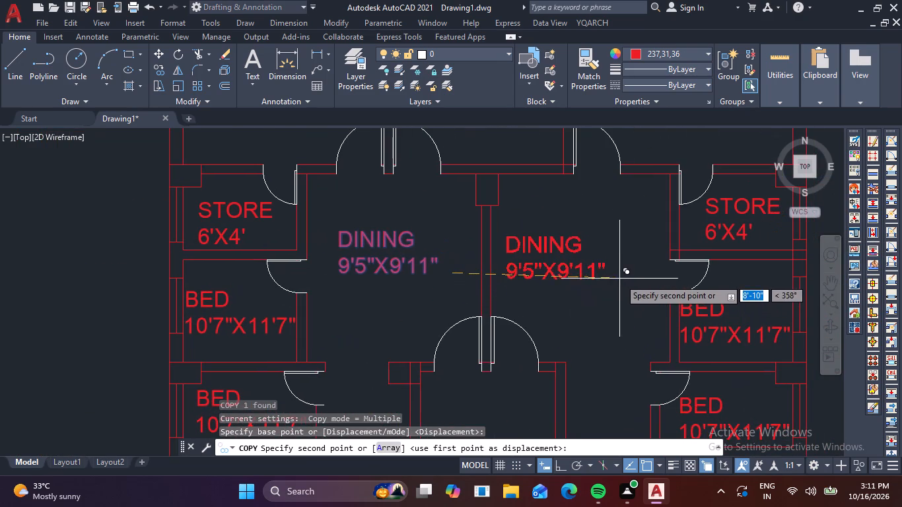
{"action": "left_click", "coordinate": [646, 274]}
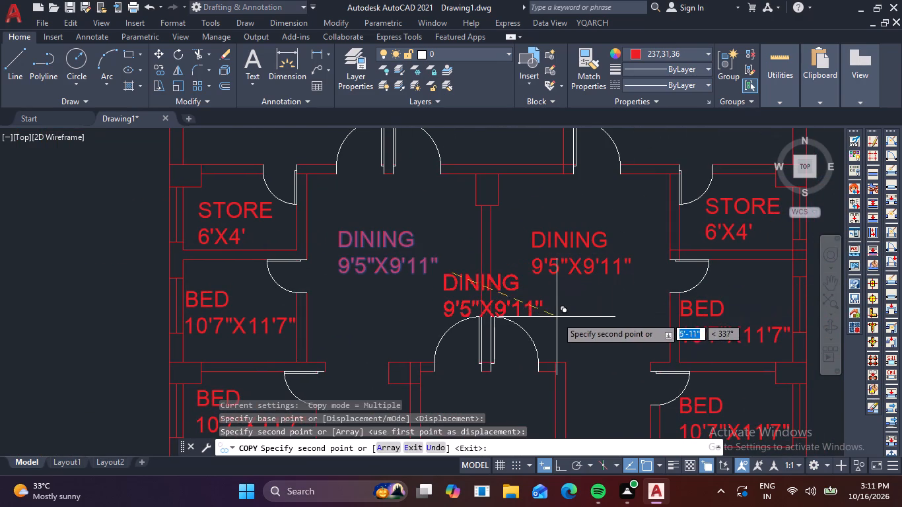
Replace the BED label in the room below the left STORE with KITCHEN and 6'X5'6" on two lines.
{"action": "key", "text": "Escape"}
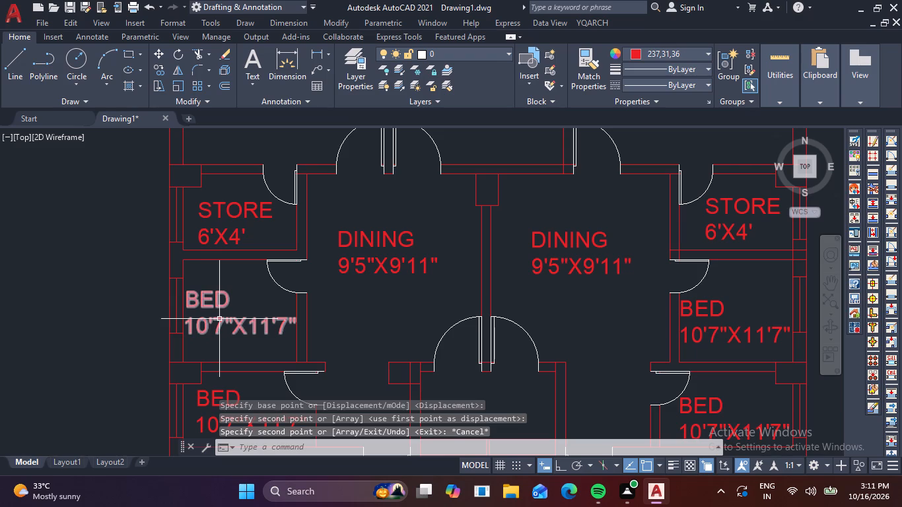
{"action": "left_click", "coordinate": [219, 319]}
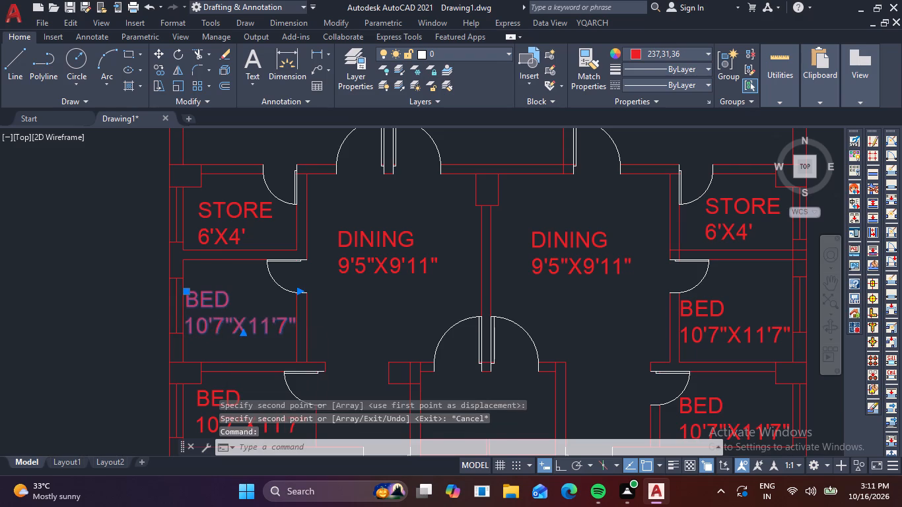
{"action": "double_click", "coordinate": [219, 321]}
{"action": "key", "text": "Right"}
{"action": "key", "text": "Right"}
{"action": "key", "text": "Right"}
{"action": "key", "text": "Right"}
{"action": "key", "text": "Right"}
{"action": "key", "text": "Right"}
{"action": "key", "text": "Right"}
{"action": "key", "text": "Right"}
{"action": "key", "text": "Right"}
{"action": "key", "text": "Right"}
{"action": "key", "text": "Right"}
{"action": "key", "text": "Right"}
{"action": "key", "text": "Right"}
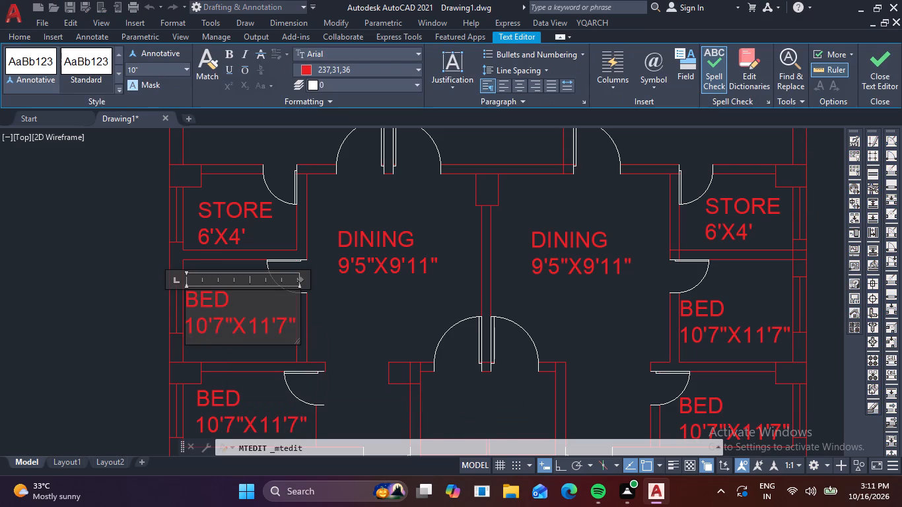
{"action": "key", "text": "BackSpace"}
{"action": "key", "text": "BackSpace"}
{"action": "key", "text": "BackSpace"}
{"action": "key", "text": "BackSpace"}
{"action": "key", "text": "BackSpace"}
{"action": "key", "text": "BackSpace"}
{"action": "key", "text": "BackSpace"}
{"action": "key", "text": "BackSpace"}
{"action": "key", "text": "BackSpace"}
{"action": "key", "text": "BackSpace"}
{"action": "key", "text": "BackSpace"}
{"action": "key", "text": "BackSpace"}
{"action": "key", "text": "BackSpace"}
{"action": "key", "text": "BackSpace"}
{"action": "key", "text": "BackSpace"}
{"action": "key", "text": "BackSpace"}
{"action": "key", "text": "BackSpace"}
{"action": "key", "text": "BackSpace"}
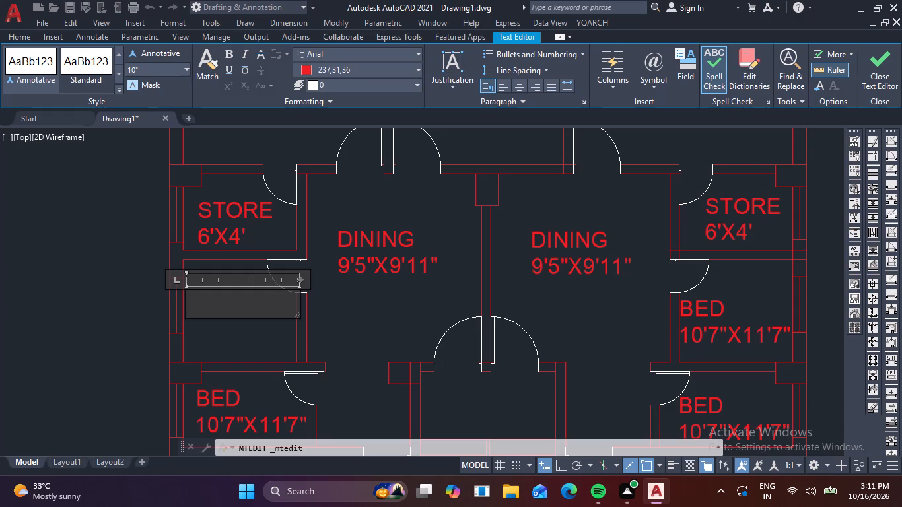
{"action": "type", "text": "KITC"}
{"action": "type", "text": "HE"}
{"action": "key", "text": "n"}
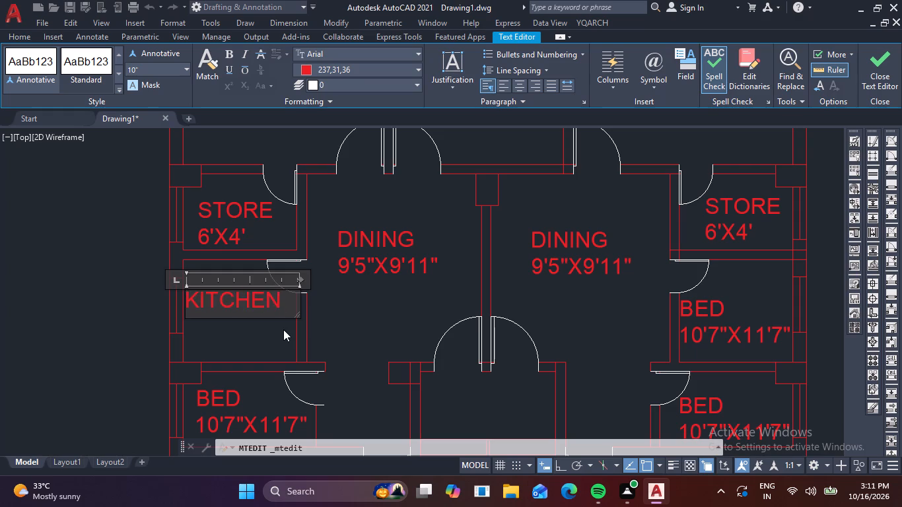
{"action": "key", "text": "Return"}
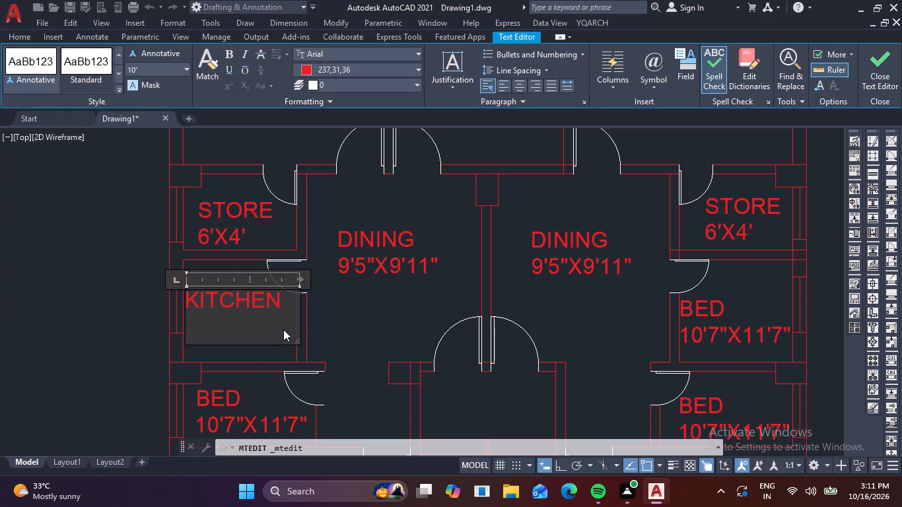
{"action": "type", "text": "6'"}
{"action": "key", "text": "x"}
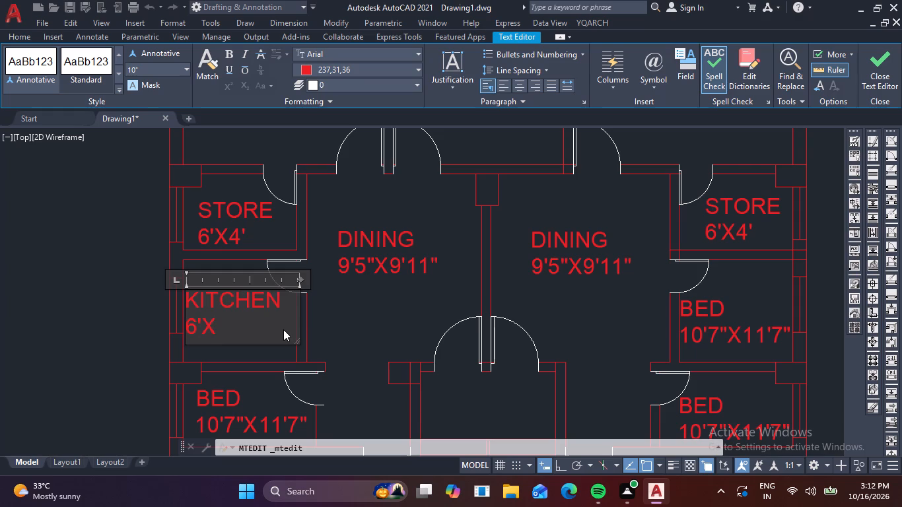
{"action": "type", "text": "5'6\""}
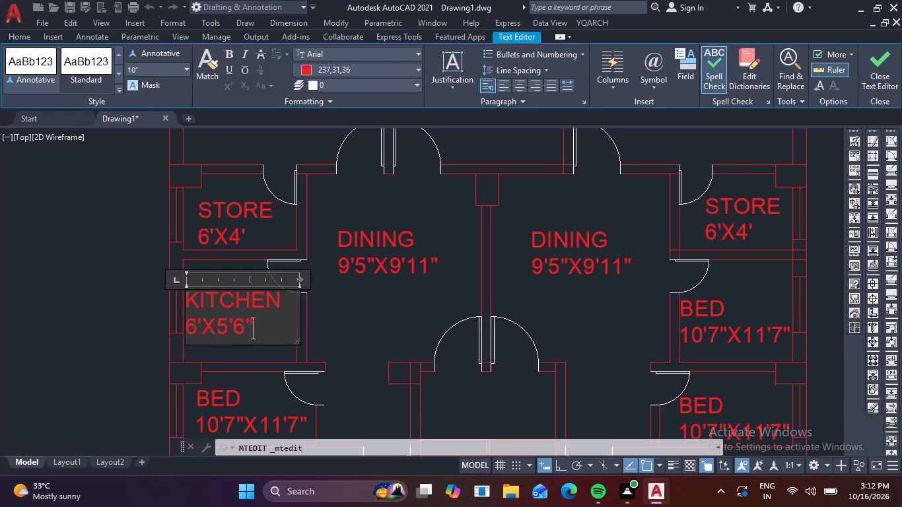
{"action": "left_click", "coordinate": [359, 308]}
Delete the BED 10'7"X11'7" label in the room directly below the right STORE.
{"action": "left_click", "coordinate": [763, 336]}
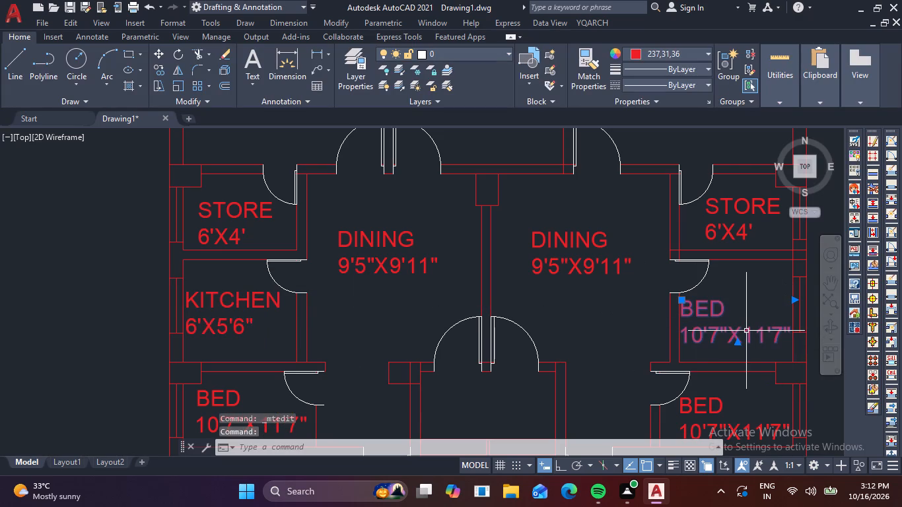
{"action": "key", "text": "Delete"}
Copy the KITCHEN 6'X5'6" label into the matching room below the right STORE, clear of the door swing.
{"action": "left_click", "coordinate": [234, 331]}
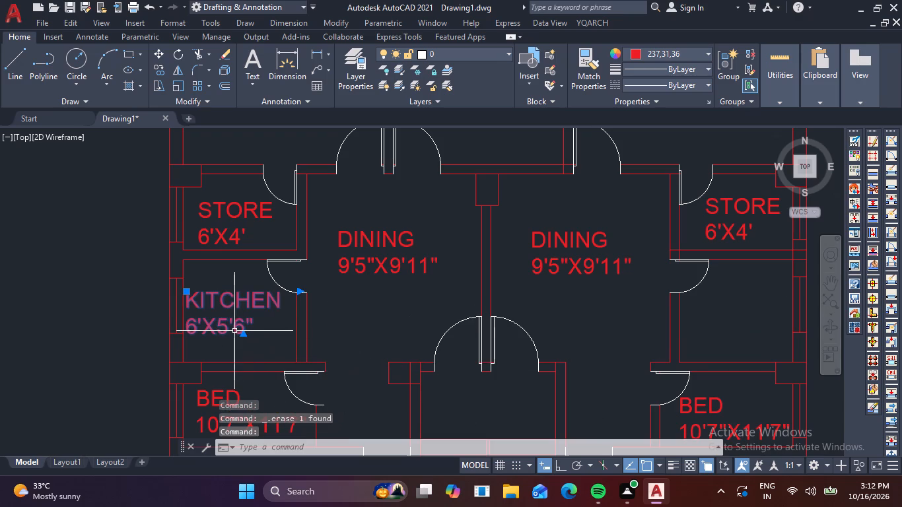
{"action": "type", "text": "CO"}
{"action": "key", "text": "space"}
{"action": "left_click", "coordinate": [234, 331]}
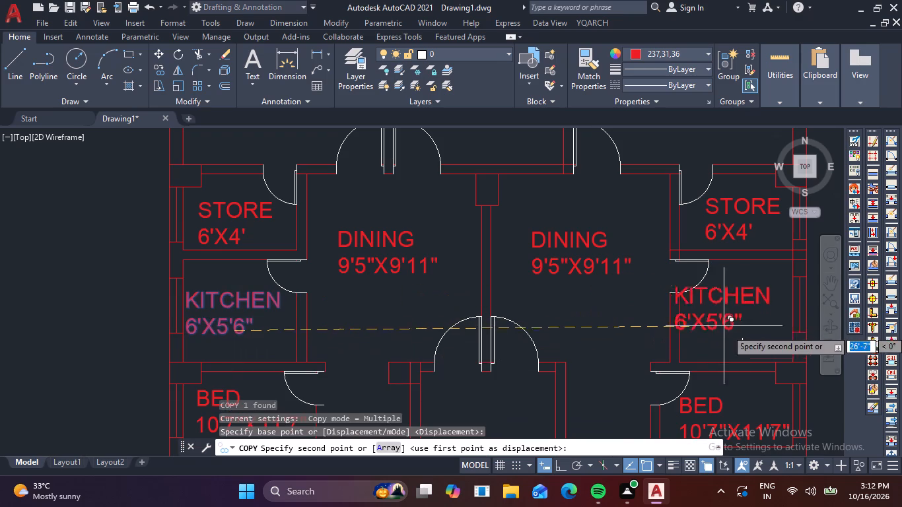
{"action": "scroll", "coordinate": [751, 341], "scroll_direction": "up", "scroll_amount": 2}
{"action": "scroll", "coordinate": [696, 343], "scroll_direction": "down", "scroll_amount": 1}
{"action": "middle_click_drag", "start_coordinate": [695, 344], "coordinate": [650, 343]}
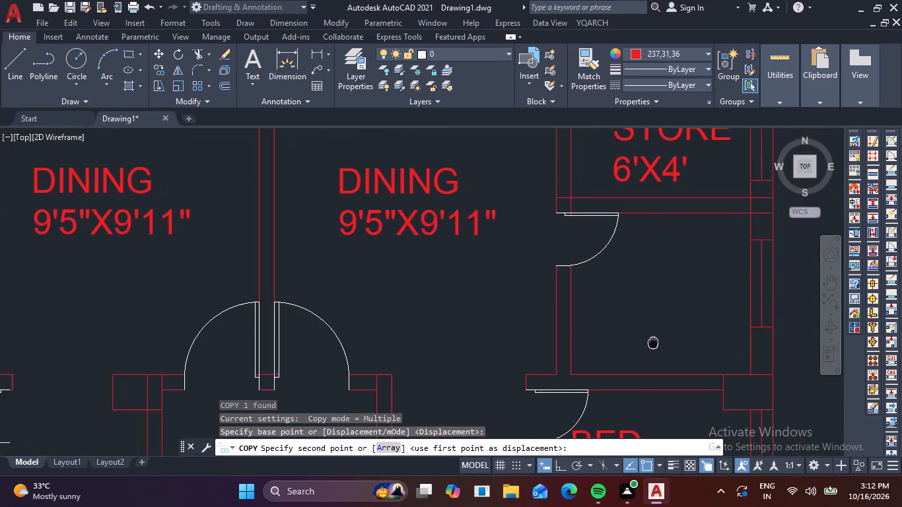
{"action": "middle_click_drag", "start_coordinate": [650, 343], "coordinate": [642, 343]}
{"action": "left_click", "coordinate": [643, 343]}
{"action": "scroll", "coordinate": [643, 343], "scroll_direction": "down", "scroll_amount": 2}
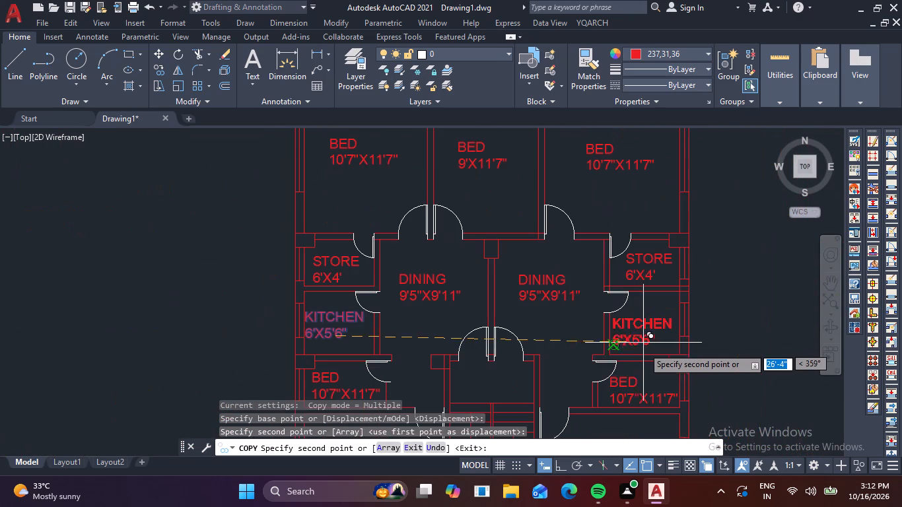
{"action": "key", "text": "Escape"}
Replace the BED label in the small room below the left kitchen with TOILET and 7'X4' on two lines.
{"action": "middle_click_drag", "start_coordinate": [472, 373], "coordinate": [479, 258]}
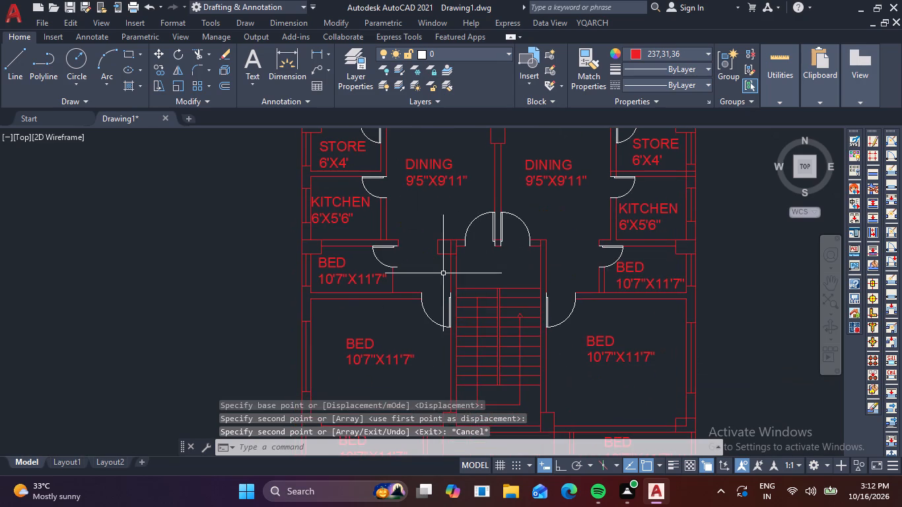
{"action": "double_click", "coordinate": [364, 281]}
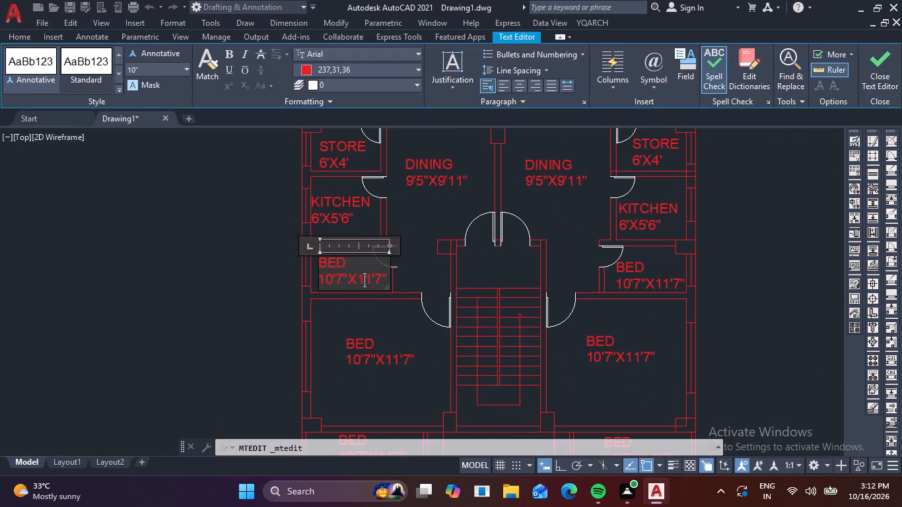
{"action": "key", "text": "Right"}
{"action": "key", "text": "Right"}
{"action": "key", "text": "Right"}
{"action": "key", "text": "Right"}
{"action": "key", "text": "Right"}
{"action": "key", "text": "Right"}
{"action": "key", "text": "Right"}
{"action": "key", "text": "BackSpace"}
{"action": "key", "text": "BackSpace"}
{"action": "key", "text": "BackSpace"}
{"action": "key", "text": "BackSpace"}
{"action": "key", "text": "BackSpace"}
{"action": "key", "text": "BackSpace"}
{"action": "key", "text": "BackSpace"}
{"action": "key", "text": "BackSpace"}
{"action": "key", "text": "BackSpace"}
{"action": "key", "text": "BackSpace"}
{"action": "key", "text": "BackSpace"}
{"action": "key", "text": "BackSpace"}
{"action": "key", "text": "BackSpace"}
{"action": "key", "text": "BackSpace"}
{"action": "key", "text": "BackSpace"}
{"action": "key", "text": "BackSpace"}
{"action": "key", "text": "BackSpace"}
{"action": "key", "text": "BackSpace"}
{"action": "key", "text": "BackSpace"}
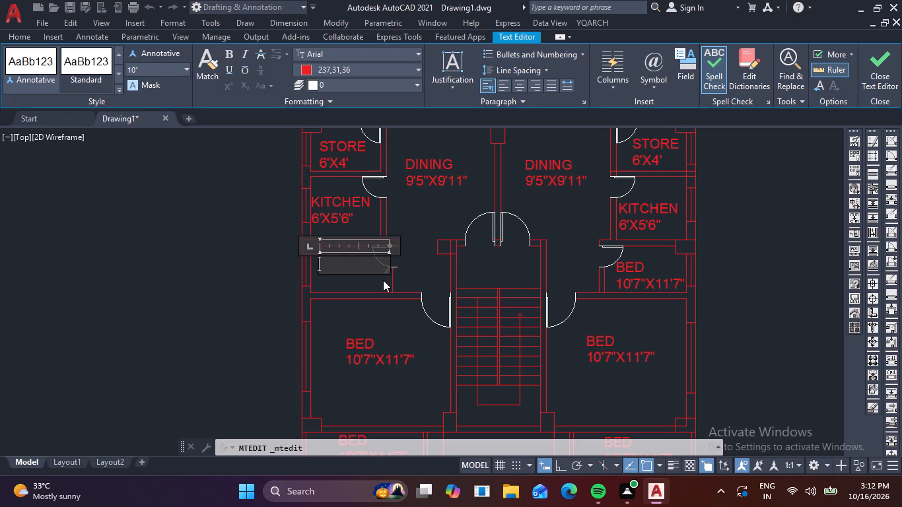
{"action": "type", "text": "TOI"}
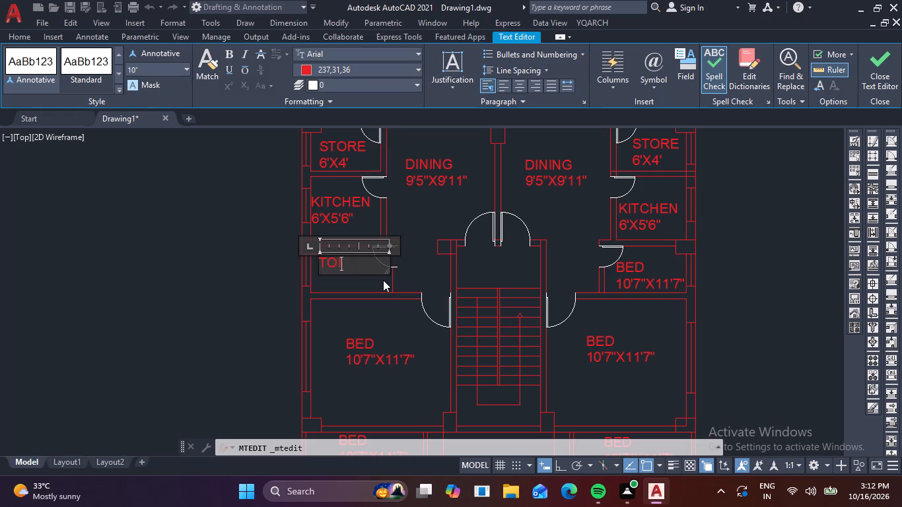
{"action": "type", "text": "LET"}
{"action": "key", "text": "Return"}
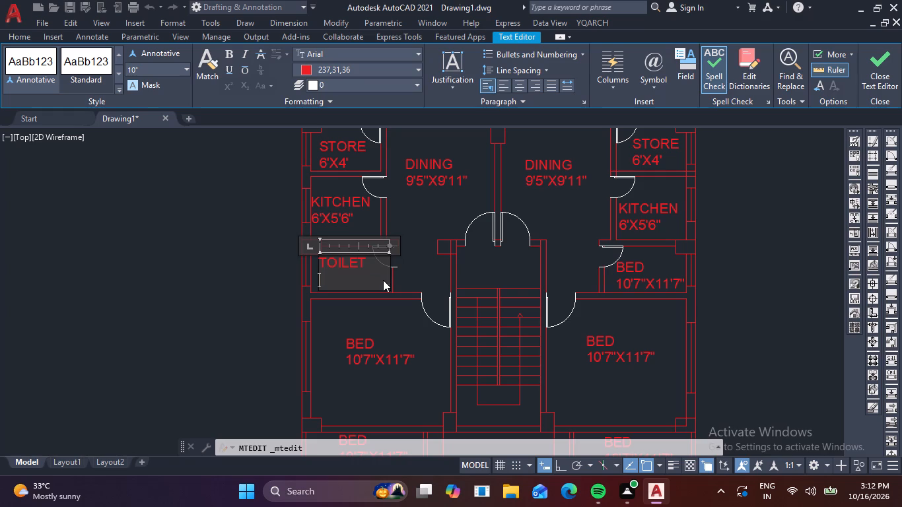
{"action": "type", "text": "7'"}
{"action": "type", "text": "X4'"}
{"action": "left_click", "coordinate": [644, 274]}
Replace the BED label in the small room below the right kitchen with TOILET and 7'X4' on two lines.
{"action": "double_click", "coordinate": [677, 284]}
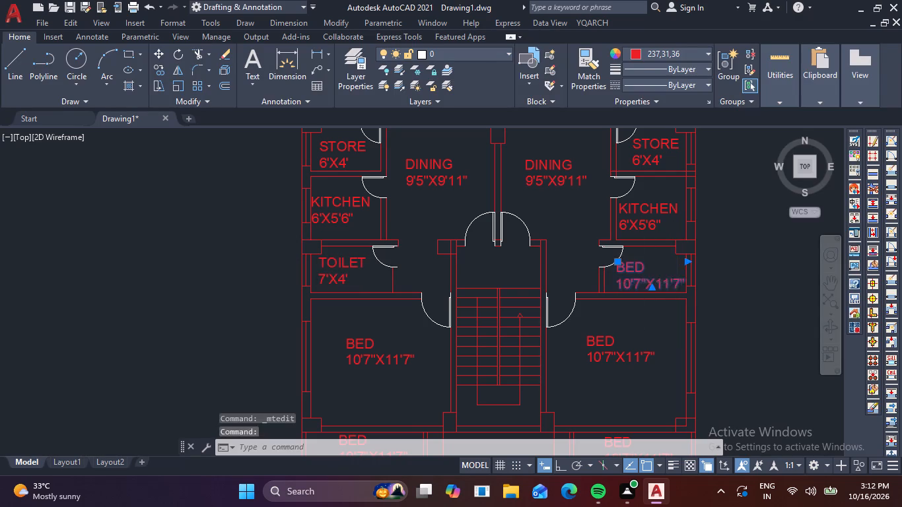
{"action": "key", "text": "Right"}
{"action": "key", "text": "BackSpace"}
{"action": "key", "text": "BackSpace"}
{"action": "key", "text": "BackSpace"}
{"action": "key", "text": "BackSpace"}
{"action": "key", "text": "BackSpace"}
{"action": "key", "text": "BackSpace"}
{"action": "key", "text": "BackSpace"}
{"action": "key", "text": "BackSpace"}
{"action": "key", "text": "BackSpace"}
{"action": "key", "text": "BackSpace"}
{"action": "key", "text": "BackSpace"}
{"action": "key", "text": "BackSpace"}
{"action": "key", "text": "BackSpace"}
{"action": "key", "text": "BackSpace"}
{"action": "key", "text": "BackSpace"}
{"action": "key", "text": "BackSpace"}
{"action": "key", "text": "BackSpace"}
{"action": "key", "text": "BackSpace"}
{"action": "key", "text": "BackSpace"}
{"action": "key", "text": "BackSpace"}
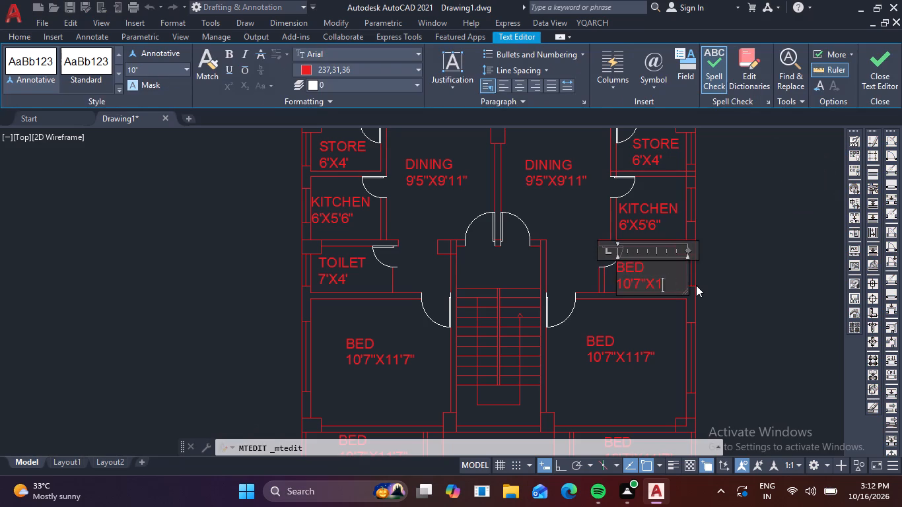
{"action": "type", "text": "TOI"}
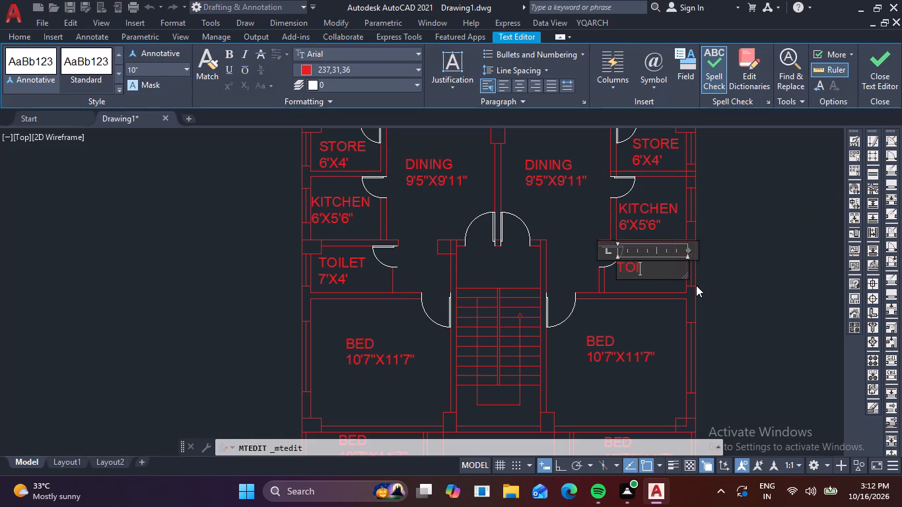
{"action": "type", "text": "LET"}
{"action": "key", "text": "Return"}
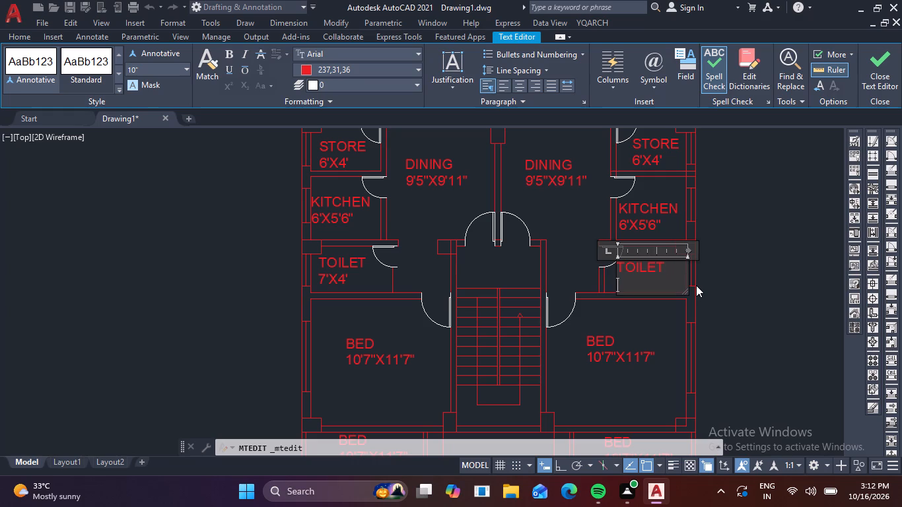
{"action": "type", "text": "7'"}
{"action": "key", "text": "x"}
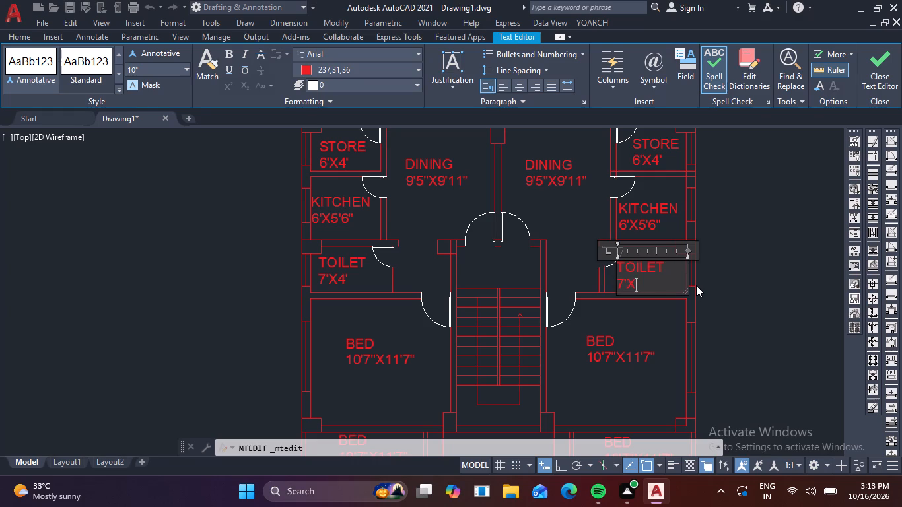
{"action": "type", "text": "4'"}
{"action": "left_click", "coordinate": [396, 357]}
Replace the BED label in the large room left of the staircase with DRAWING and 12'X10'11" on two lines.
{"action": "double_click", "coordinate": [413, 355]}
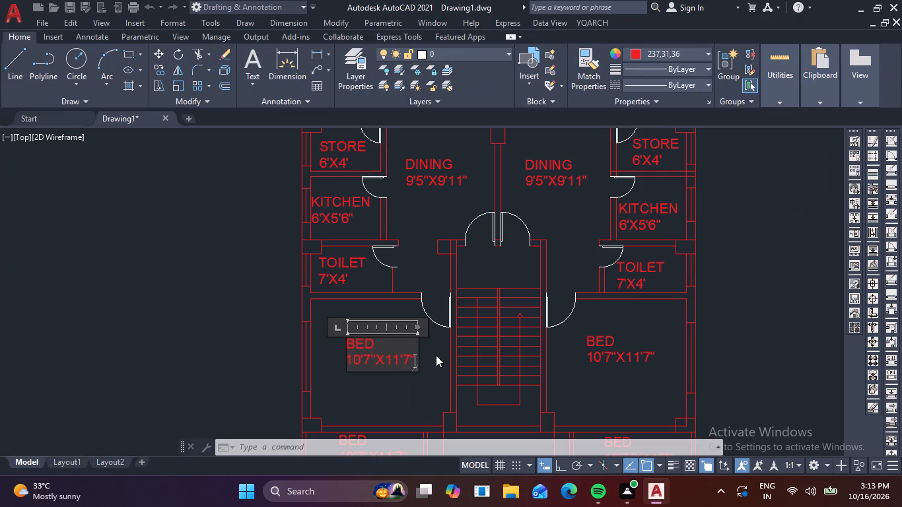
{"action": "key", "text": "BackSpace"}
{"action": "key", "text": "BackSpace"}
{"action": "key", "text": "BackSpace"}
{"action": "key", "text": "BackSpace"}
{"action": "key", "text": "BackSpace"}
{"action": "key", "text": "BackSpace"}
{"action": "key", "text": "BackSpace"}
{"action": "key", "text": "BackSpace"}
{"action": "key", "text": "BackSpace"}
{"action": "key", "text": "BackSpace"}
{"action": "key", "text": "BackSpace"}
{"action": "key", "text": "BackSpace"}
{"action": "key", "text": "BackSpace"}
{"action": "key", "text": "BackSpace"}
{"action": "key", "text": "BackSpace"}
{"action": "key", "text": "BackSpace"}
{"action": "key", "text": "BackSpace"}
{"action": "key", "text": "BackSpace"}
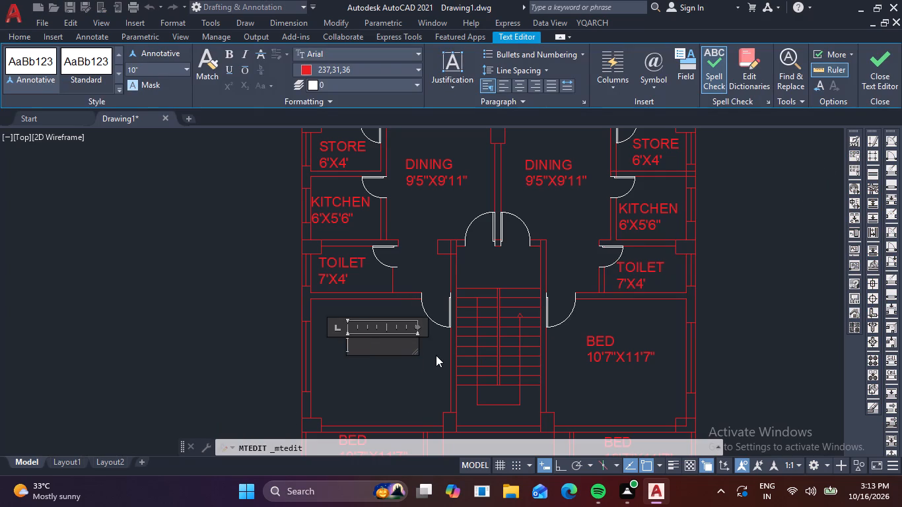
{"action": "type", "text": "DRAW"}
{"action": "type", "text": "ING"}
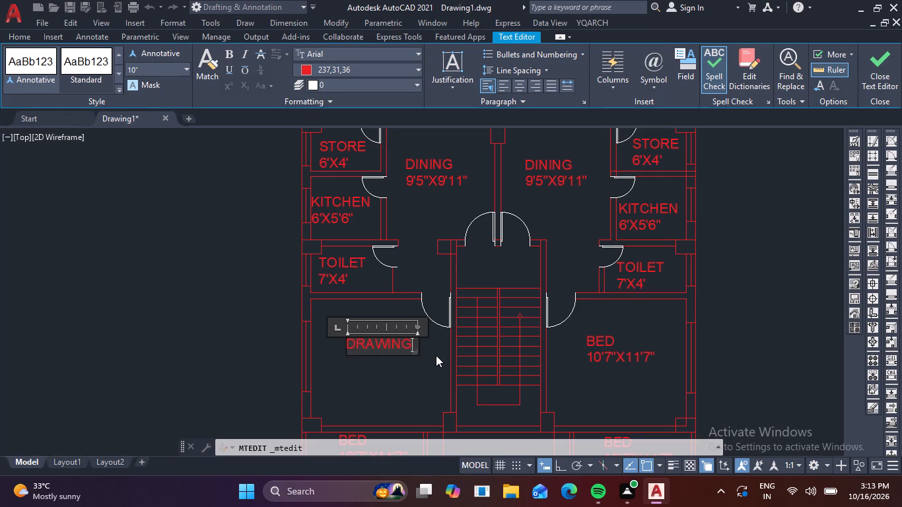
{"action": "key", "text": "Return"}
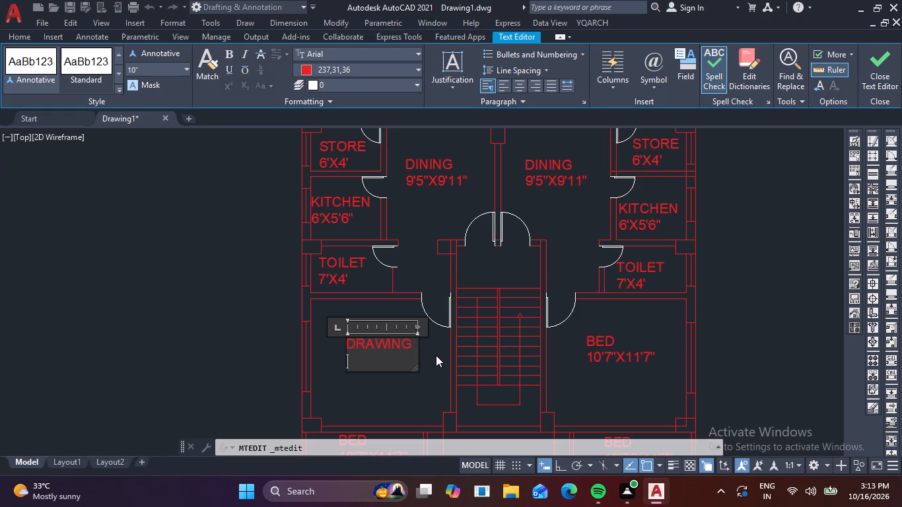
{"action": "type", "text": "12'"}
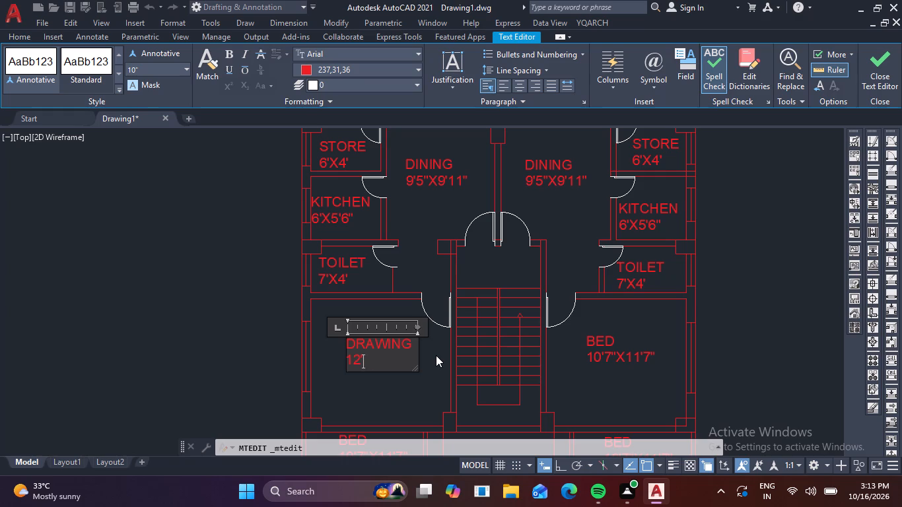
{"action": "key", "text": "x"}
{"action": "type", "text": "10"}
{"action": "type", "text": "'11"}
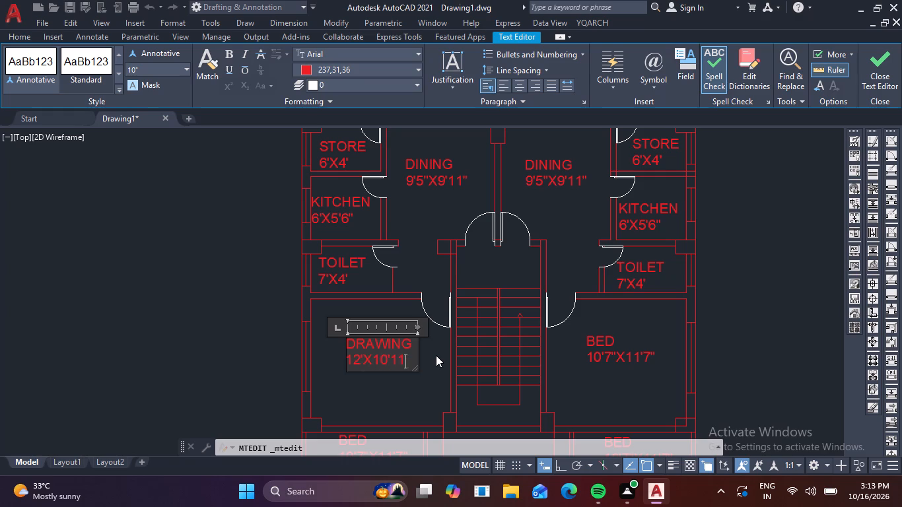
{"action": "key", "text": "shift+quotedbl"}
{"action": "left_click", "coordinate": [578, 356]}
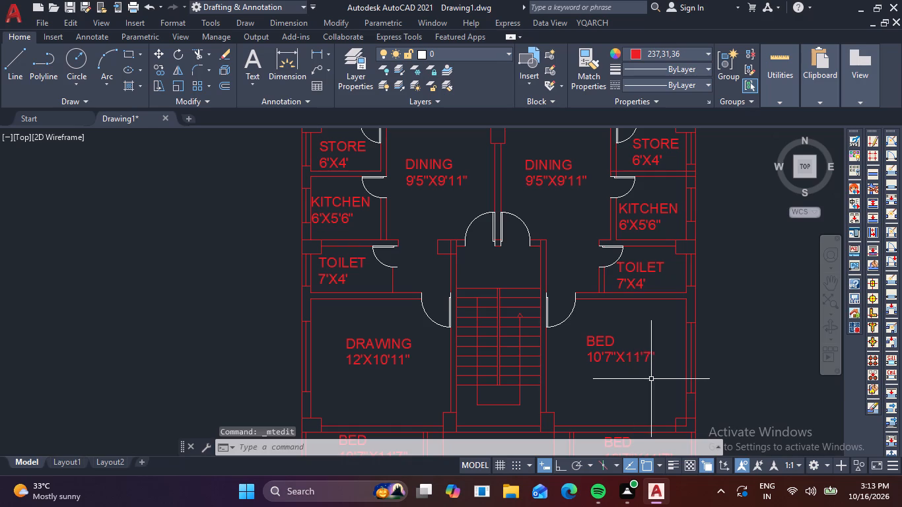
Delete the BED 10'7"X11'7" label in the large room right of the staircase.
{"action": "left_click", "coordinate": [651, 379]}
{"action": "left_click", "coordinate": [627, 359]}
{"action": "key", "text": "Delete"}
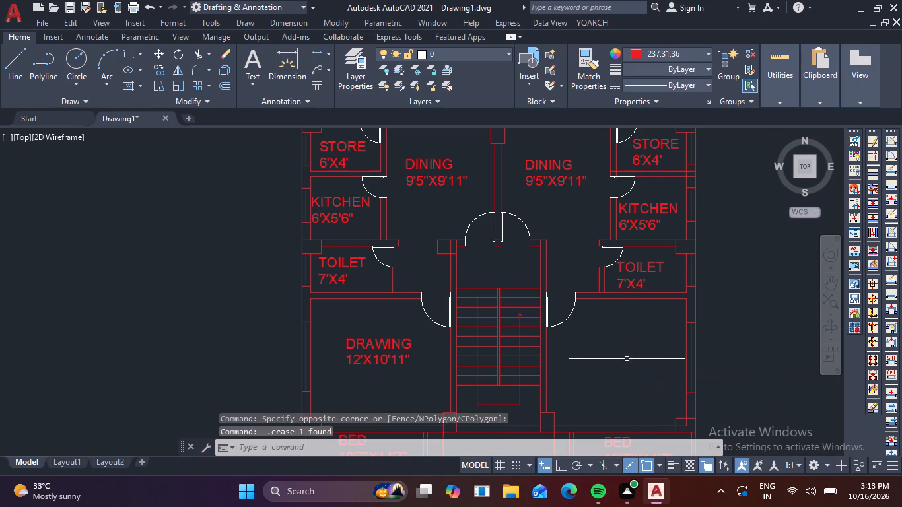
Copy the DRAWING 12'X10'11" label into the matching room right of the staircase.
{"action": "left_click", "coordinate": [390, 356]}
{"action": "type", "text": "CO"}
{"action": "key", "text": "space"}
{"action": "left_click", "coordinate": [390, 356]}
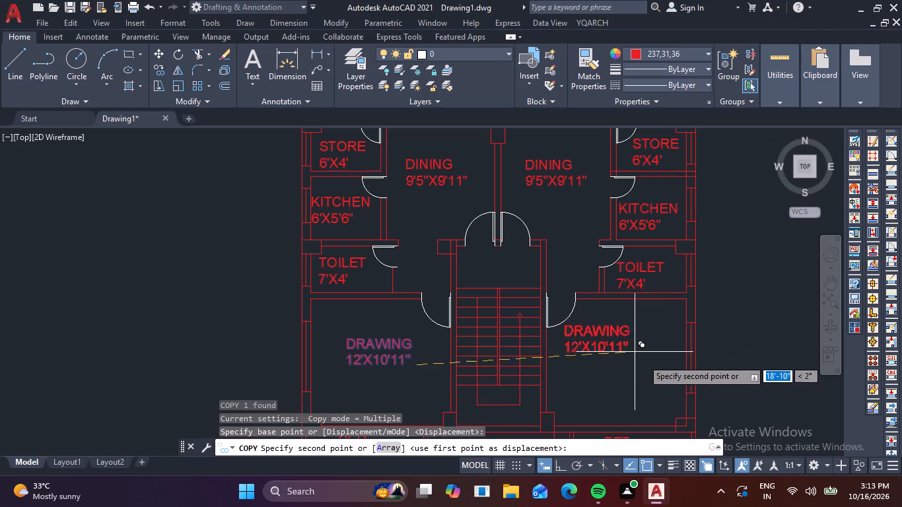
{"action": "left_click", "coordinate": [651, 368]}
{"action": "key", "text": "Escape"}
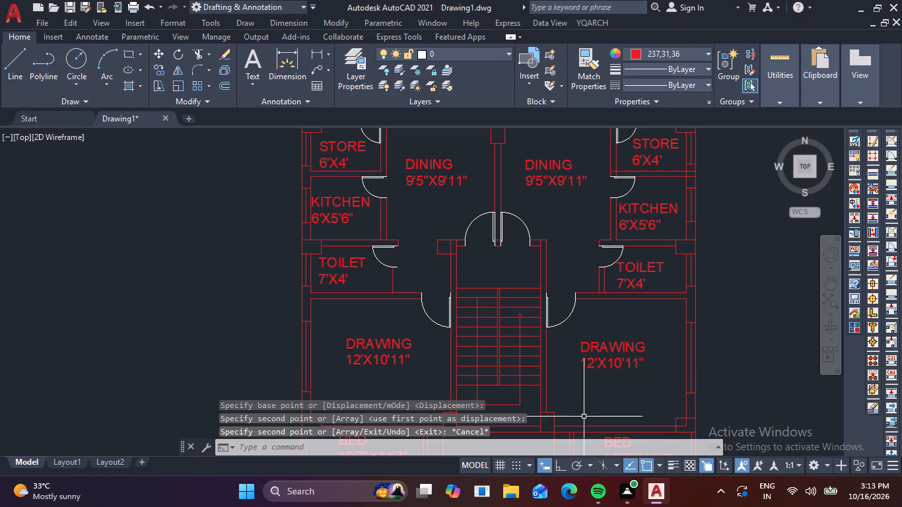
Replace the BED label in the narrow space below the left DRAWING room with VER. and 10'1"X3' on two lines.
{"action": "scroll", "coordinate": [586, 414], "scroll_direction": "down", "scroll_amount": 1}
{"action": "middle_click_drag", "start_coordinate": [588, 413], "coordinate": [580, 312]}
{"action": "scroll", "coordinate": [588, 413], "scroll_direction": "down", "scroll_amount": 1}
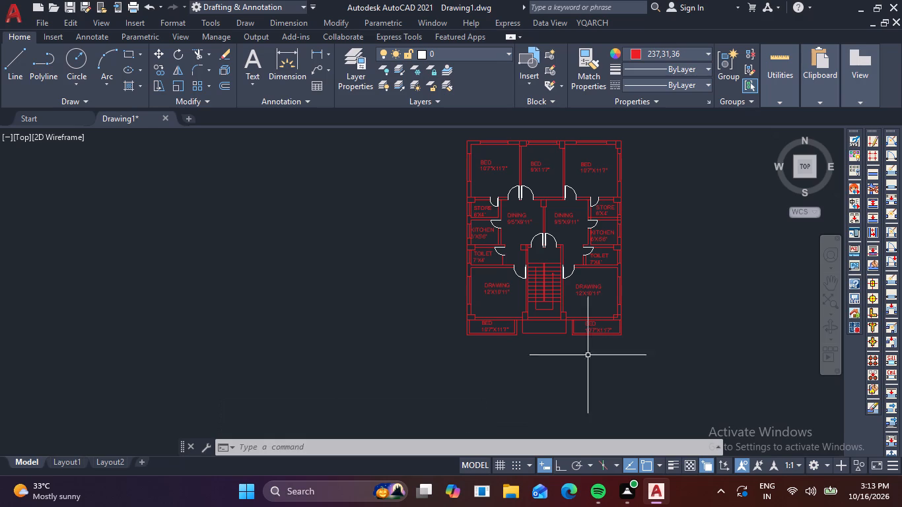
{"action": "scroll", "coordinate": [498, 328], "scroll_direction": "up", "scroll_amount": 3}
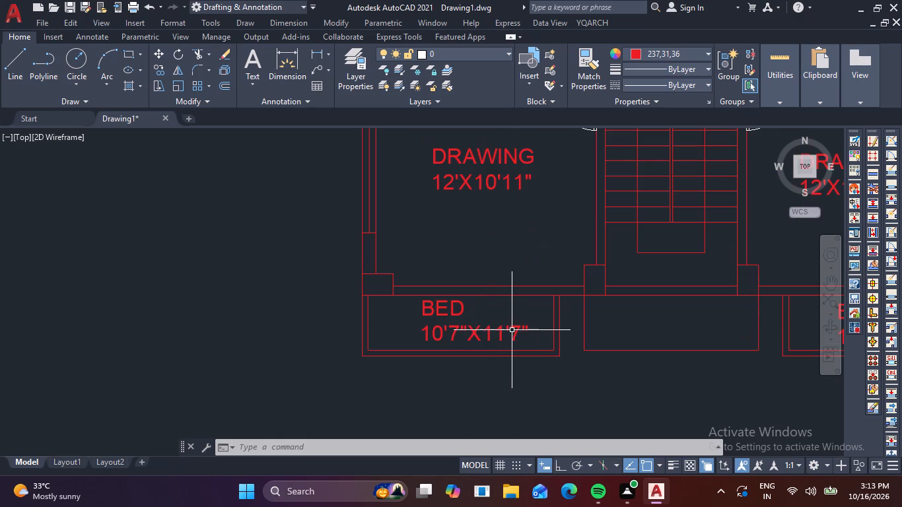
{"action": "double_click", "coordinate": [512, 333]}
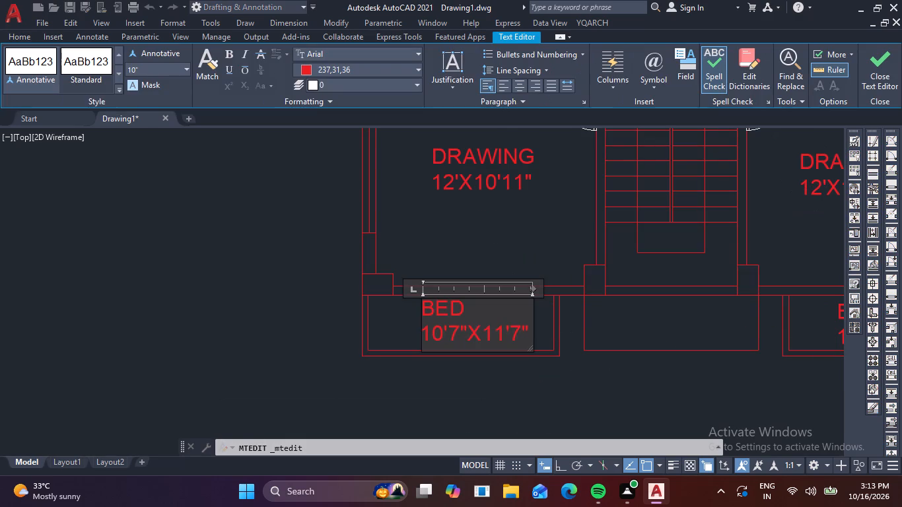
{"action": "key", "text": "Right"}
{"action": "key", "text": "Right"}
{"action": "key", "text": "Right"}
{"action": "key", "text": "Right"}
{"action": "key", "text": "Right"}
{"action": "key", "text": "Right"}
{"action": "key", "text": "Right"}
{"action": "key", "text": "BackSpace"}
{"action": "key", "text": "BackSpace"}
{"action": "key", "text": "BackSpace"}
{"action": "key", "text": "BackSpace"}
{"action": "key", "text": "BackSpace"}
{"action": "key", "text": "BackSpace"}
{"action": "key", "text": "BackSpace"}
{"action": "key", "text": "BackSpace"}
{"action": "key", "text": "BackSpace"}
{"action": "key", "text": "BackSpace"}
{"action": "key", "text": "BackSpace"}
{"action": "key", "text": "BackSpace"}
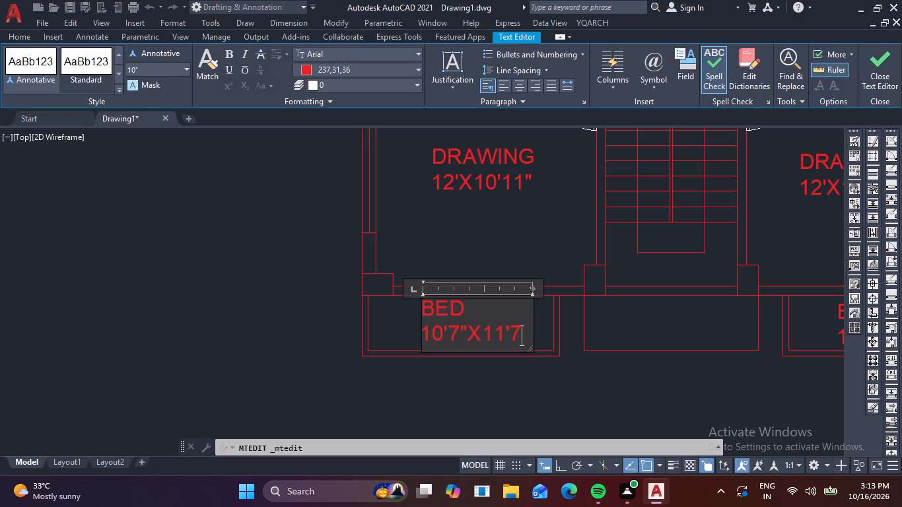
{"action": "key", "text": "BackSpace"}
{"action": "key", "text": "BackSpace"}
{"action": "key", "text": "BackSpace"}
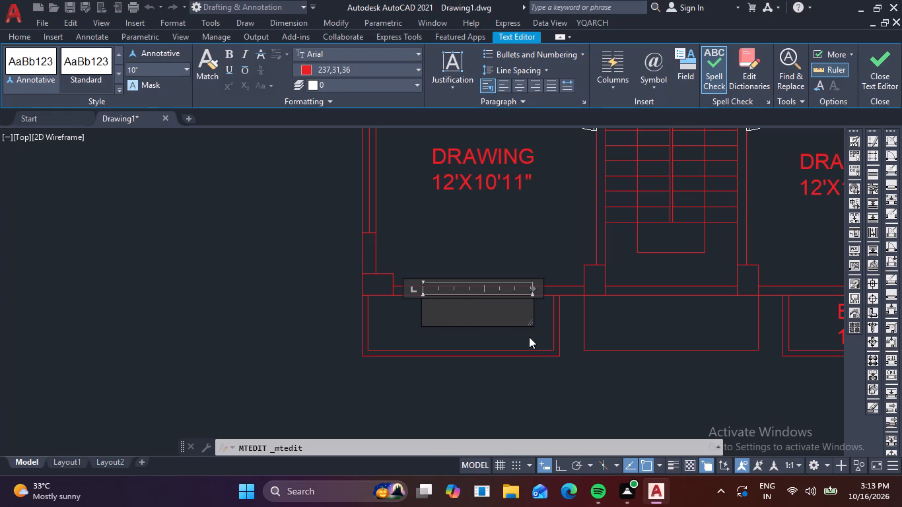
{"action": "type", "text": "VER"}
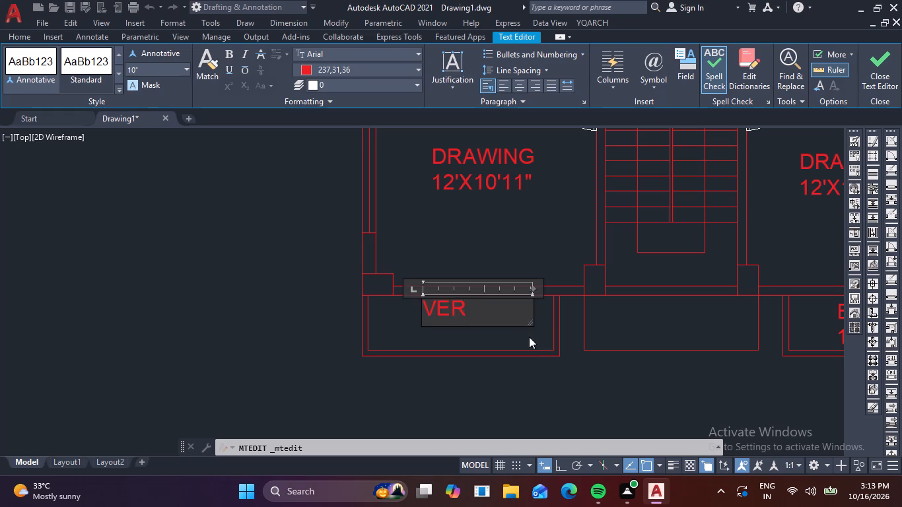
{"action": "key", "text": "period"}
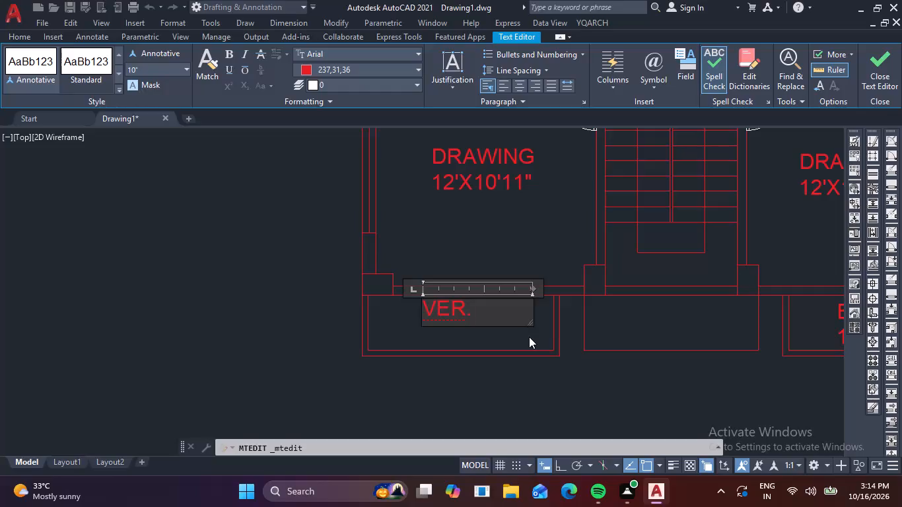
{"action": "key", "text": "1"}
{"action": "key", "text": "BackSpace"}
{"action": "key", "text": "BackSpace"}
{"action": "key", "text": "period"}
{"action": "key", "text": "Return"}
{"action": "key", "text": "1"}
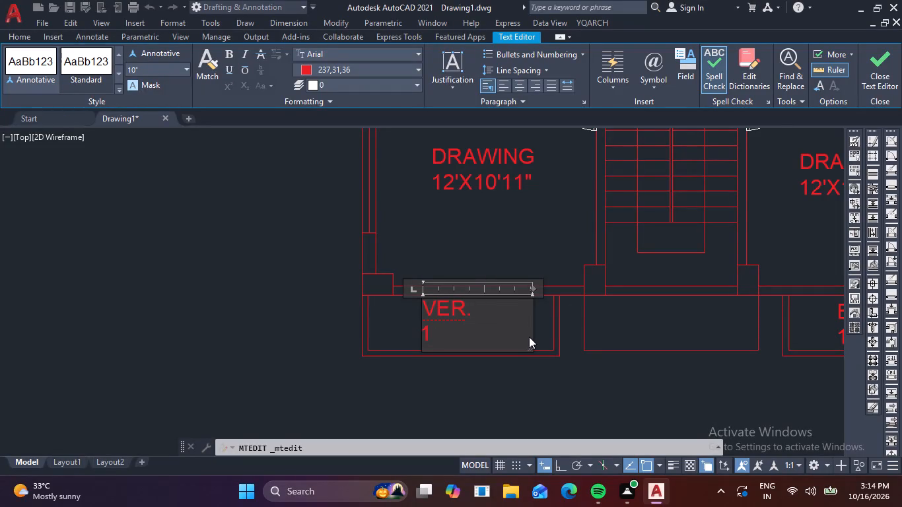
{"action": "key", "text": "0"}
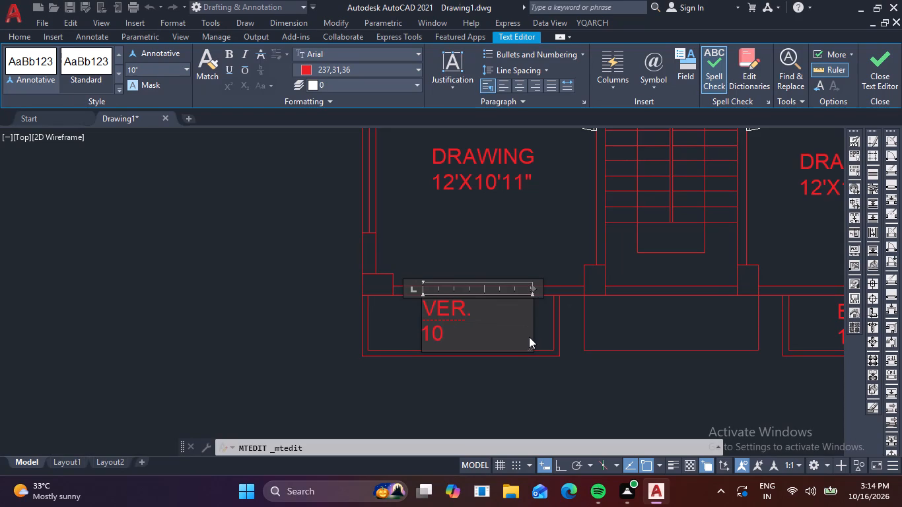
{"action": "type", "text": "'1\""}
{"action": "key", "text": "x"}
{"action": "type", "text": "3'"}
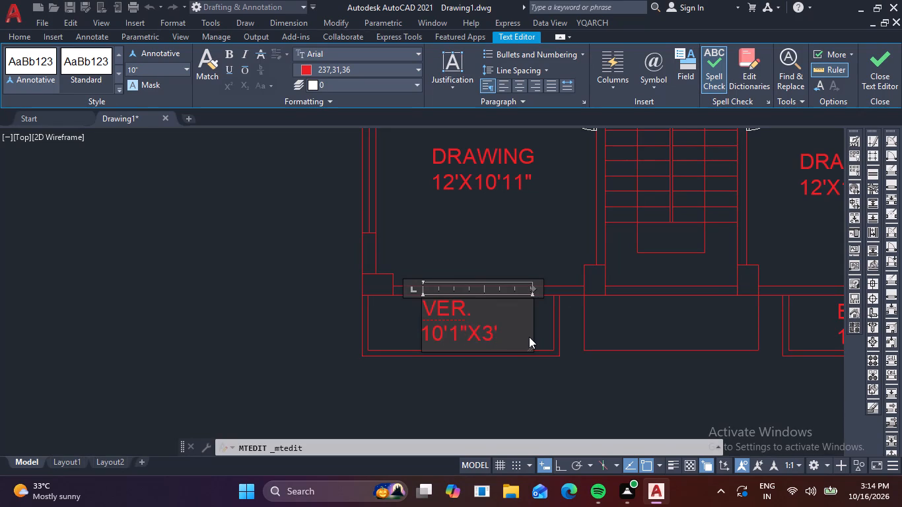
{"action": "left_click", "coordinate": [544, 350]}
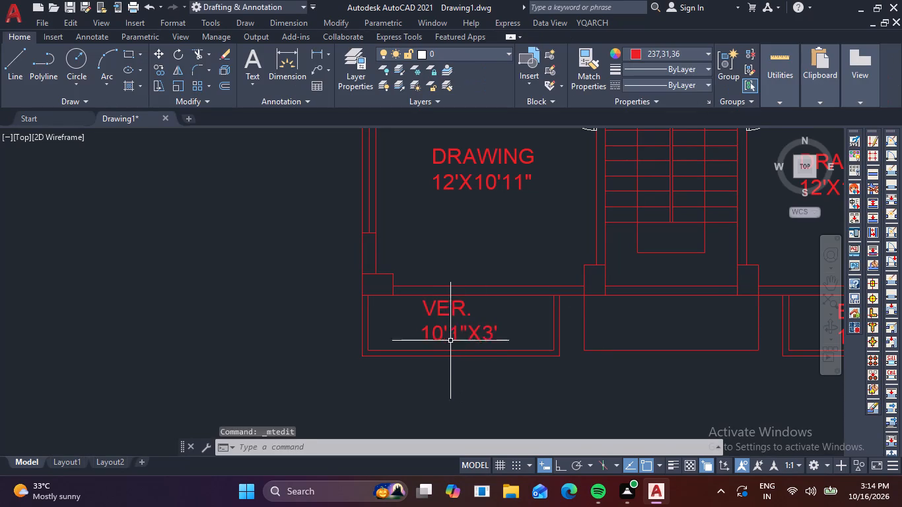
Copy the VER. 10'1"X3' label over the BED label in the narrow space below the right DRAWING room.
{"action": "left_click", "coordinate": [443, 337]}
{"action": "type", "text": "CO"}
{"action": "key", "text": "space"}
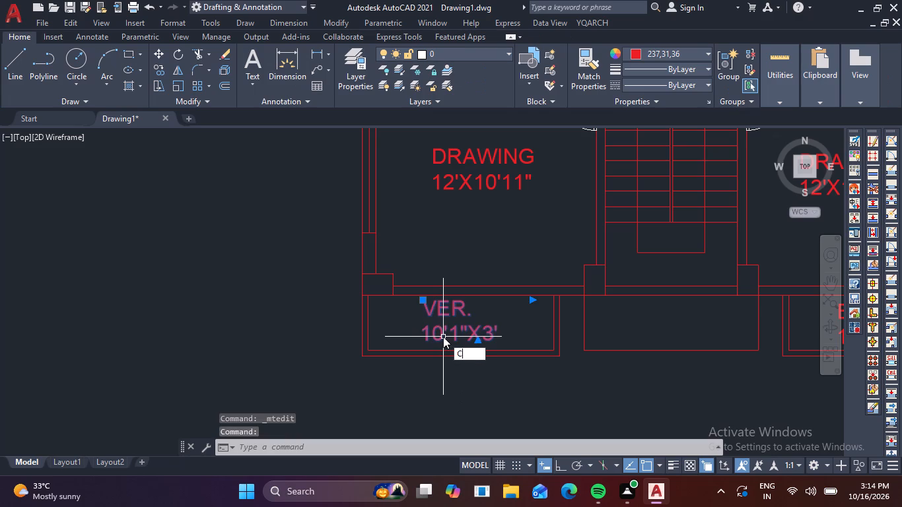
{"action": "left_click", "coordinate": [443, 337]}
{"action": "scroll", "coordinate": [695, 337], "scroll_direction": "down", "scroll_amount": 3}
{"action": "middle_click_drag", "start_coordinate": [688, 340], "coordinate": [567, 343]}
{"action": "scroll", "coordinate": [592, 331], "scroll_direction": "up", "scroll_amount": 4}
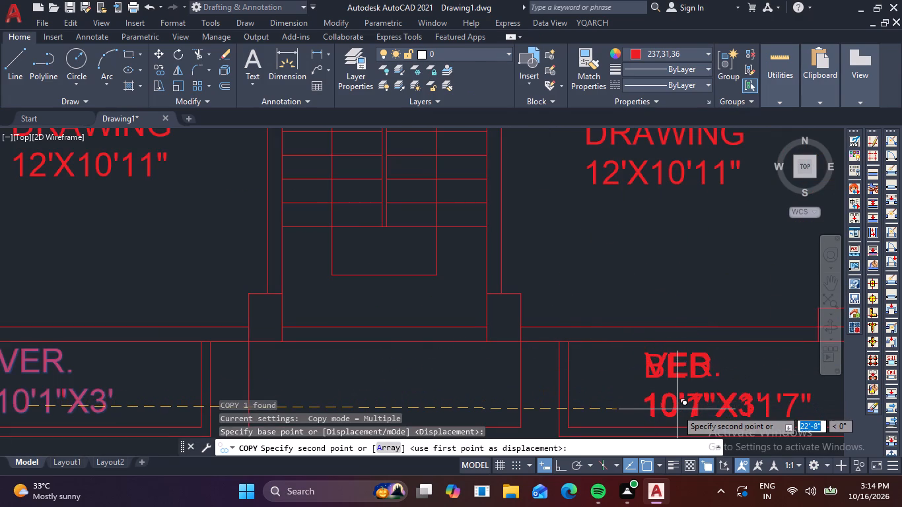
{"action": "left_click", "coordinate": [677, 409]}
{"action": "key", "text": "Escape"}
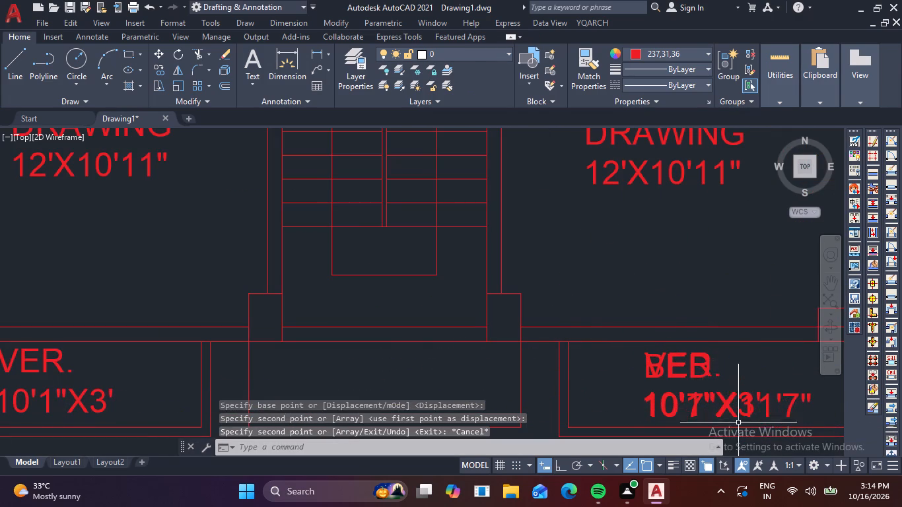
Delete the BED 10'7"X11'7" label in the narrow space below the right DRAWING room.
{"action": "left_click", "coordinate": [790, 407]}
{"action": "key", "text": "Delete"}
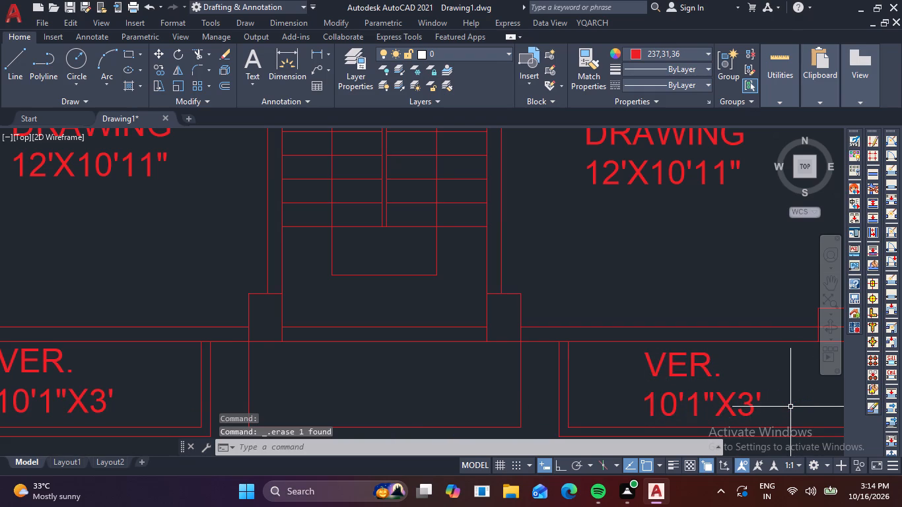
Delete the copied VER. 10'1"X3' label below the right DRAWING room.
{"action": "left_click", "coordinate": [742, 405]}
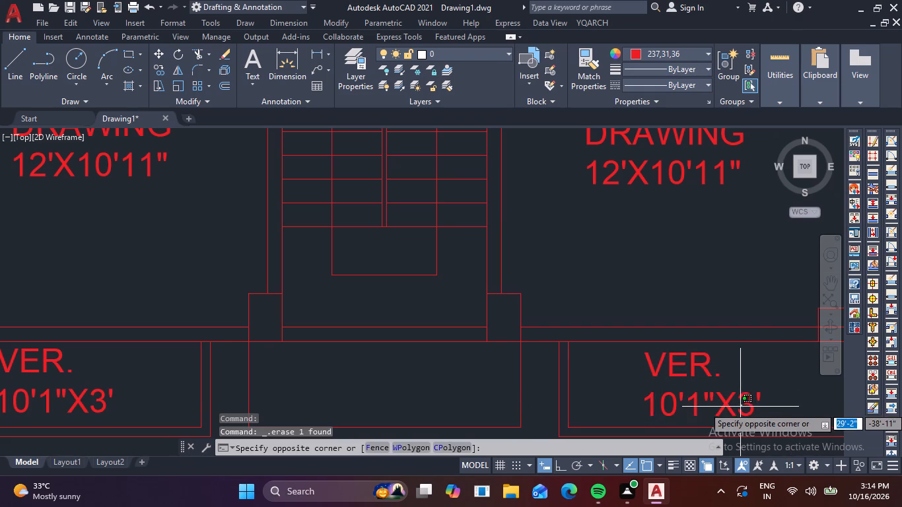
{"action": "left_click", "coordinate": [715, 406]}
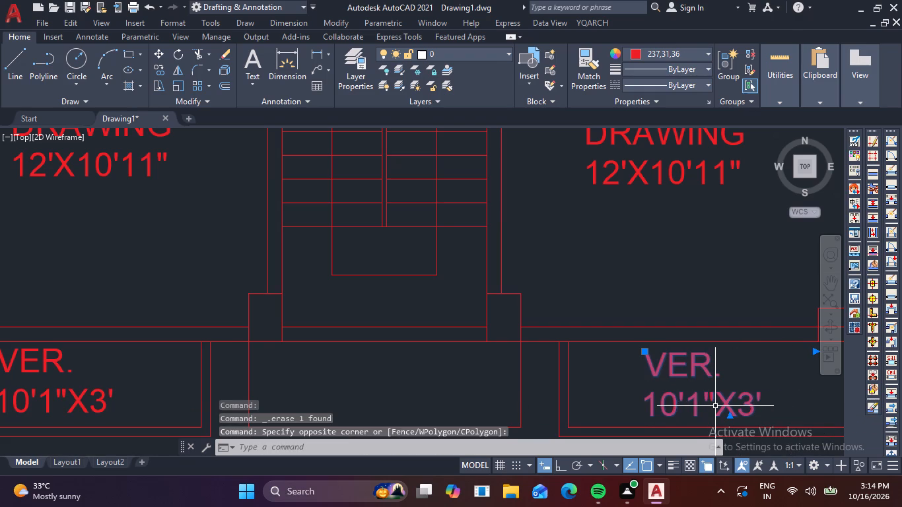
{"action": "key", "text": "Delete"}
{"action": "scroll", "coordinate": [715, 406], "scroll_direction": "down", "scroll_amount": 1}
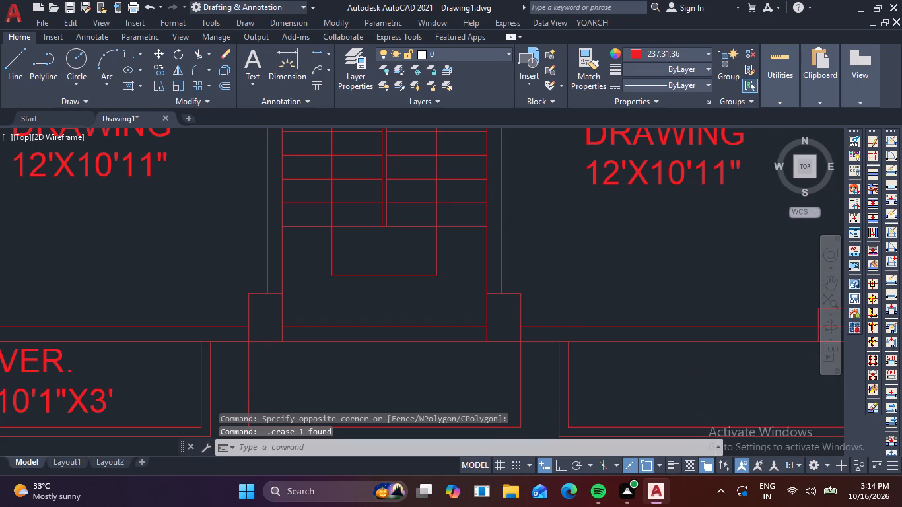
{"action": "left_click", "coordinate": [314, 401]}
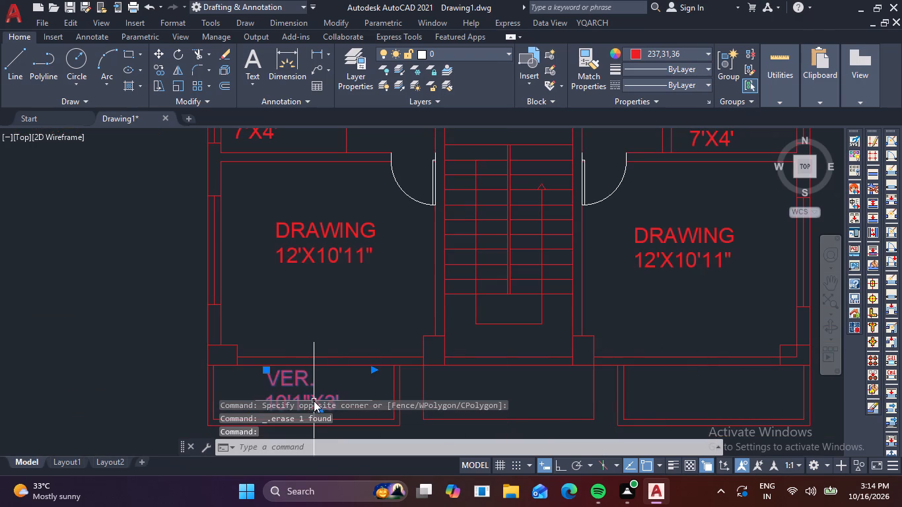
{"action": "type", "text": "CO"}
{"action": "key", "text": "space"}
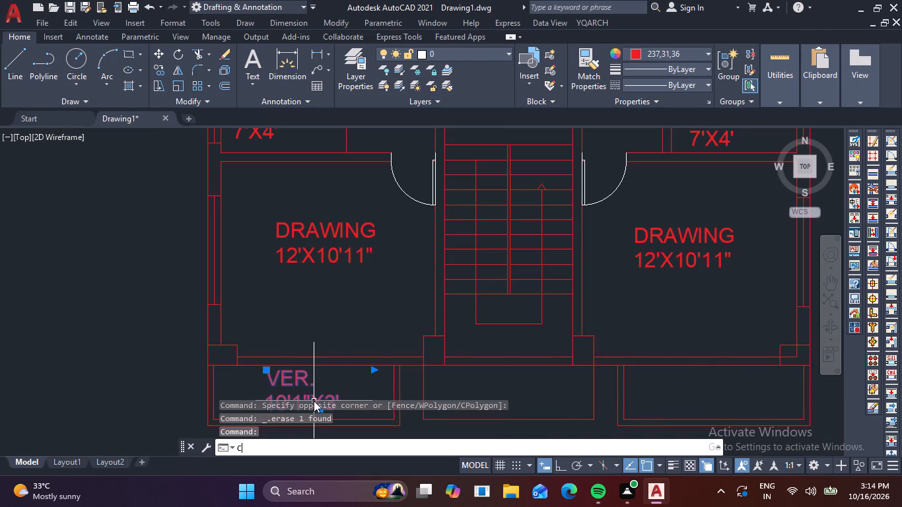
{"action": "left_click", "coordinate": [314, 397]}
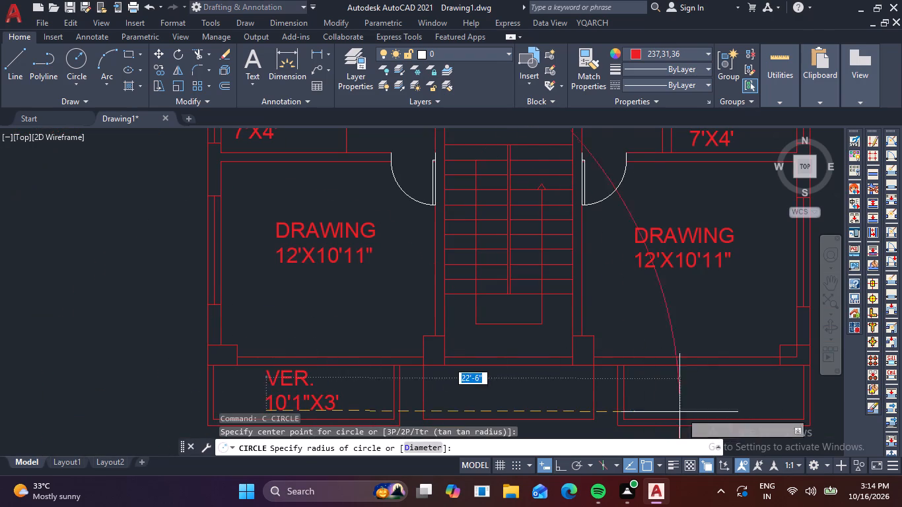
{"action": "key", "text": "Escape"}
Copy the VER. 10'1"X3' label into the narrow space below the right DRAWING room and into the central space below the staircase.
{"action": "middle_click_drag", "start_coordinate": [414, 388], "coordinate": [436, 354]}
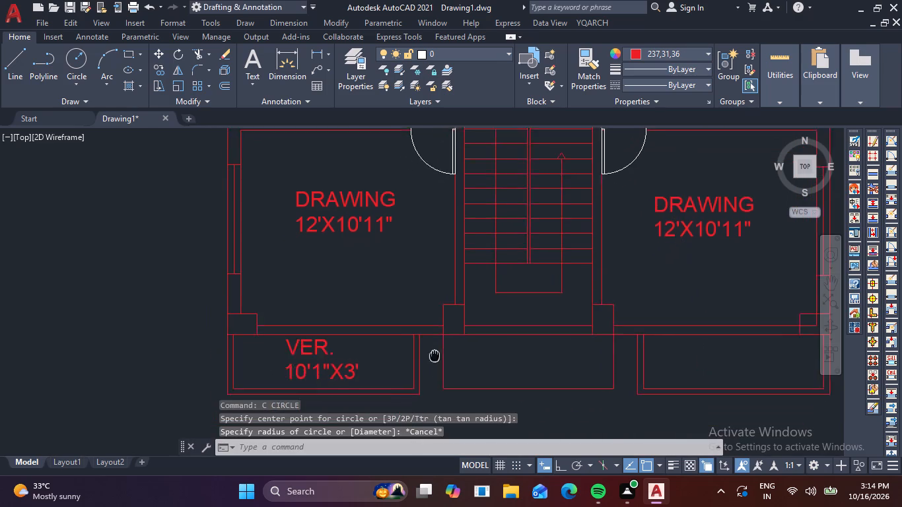
{"action": "middle_click_drag", "start_coordinate": [436, 354], "coordinate": [442, 349]}
{"action": "left_click", "coordinate": [342, 364]}
{"action": "type", "text": "CO"}
{"action": "key", "text": "space"}
{"action": "left_click", "coordinate": [342, 364]}
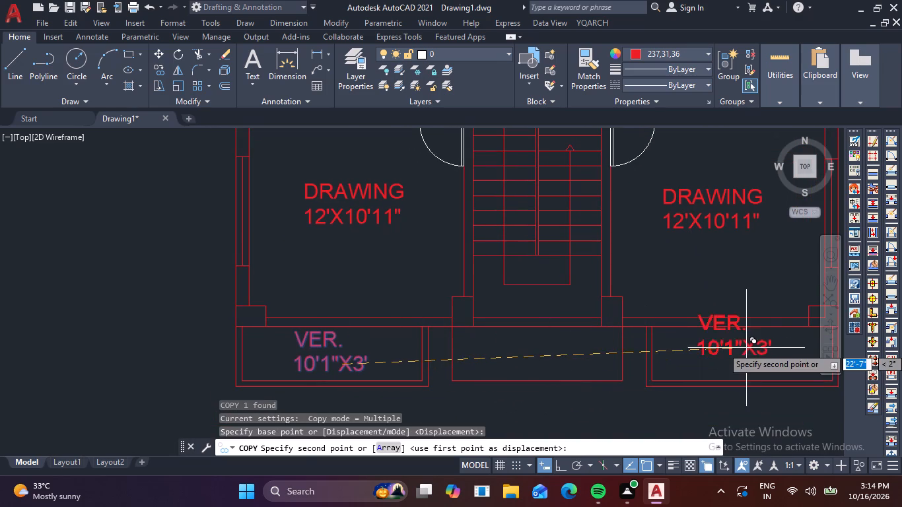
{"action": "left_click", "coordinate": [754, 366]}
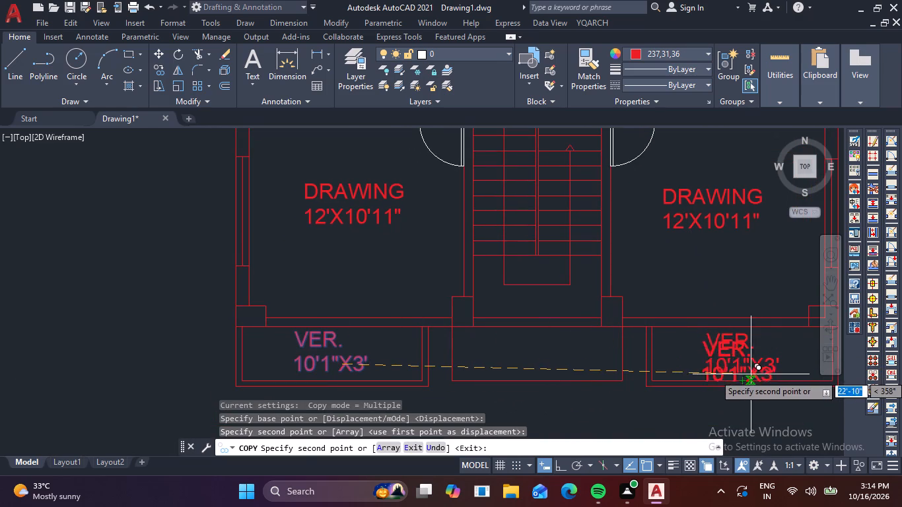
{"action": "left_click", "coordinate": [548, 375]}
{"action": "key", "text": "Escape"}
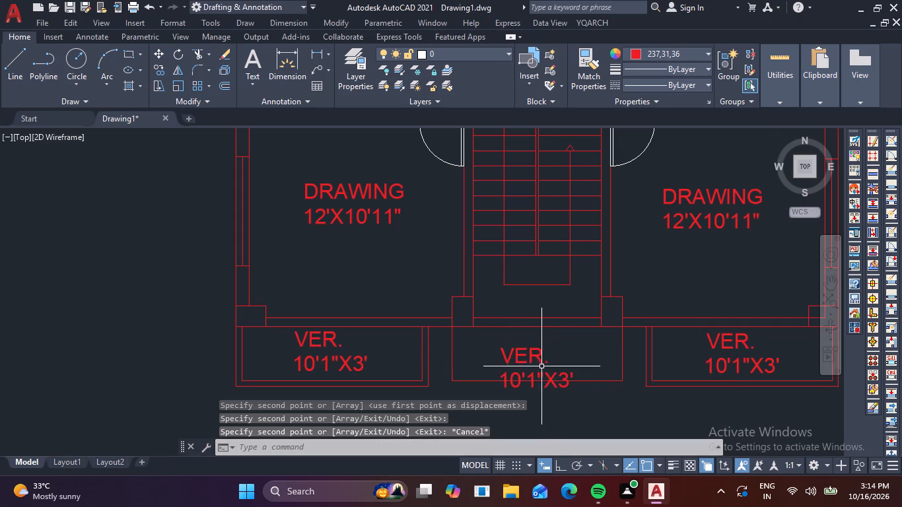
Replace the copied VER. 10'1"X3' text in the central space below the staircase with PORCH.
{"action": "double_click", "coordinate": [539, 362]}
{"action": "left_click", "coordinate": [588, 377]}
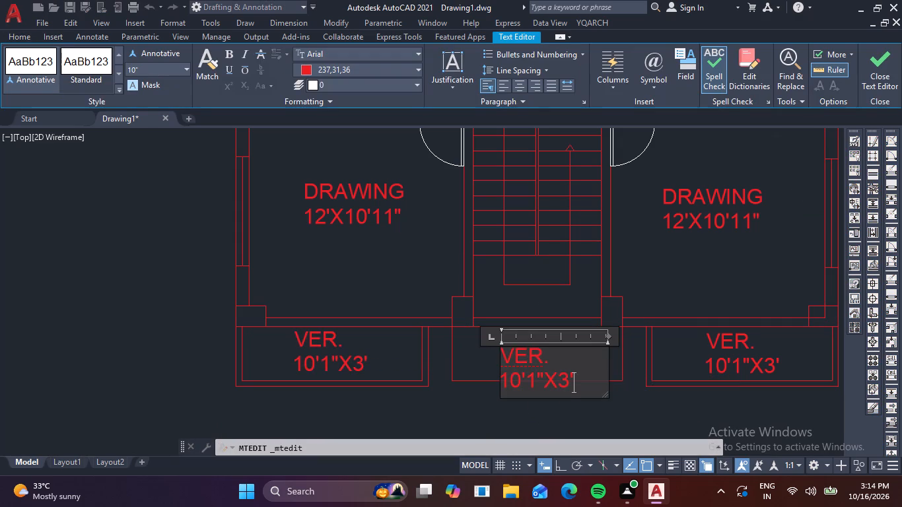
{"action": "key", "text": "BackSpace"}
{"action": "key", "text": "BackSpace"}
{"action": "key", "text": "BackSpace"}
{"action": "key", "text": "BackSpace"}
{"action": "key", "text": "BackSpace"}
{"action": "key", "text": "BackSpace"}
{"action": "key", "text": "BackSpace"}
{"action": "key", "text": "BackSpace"}
{"action": "key", "text": "BackSpace"}
{"action": "key", "text": "BackSpace"}
{"action": "key", "text": "BackSpace"}
{"action": "key", "text": "BackSpace"}
{"action": "key", "text": "BackSpace"}
{"action": "key", "text": "BackSpace"}
{"action": "key", "text": "BackSpace"}
{"action": "key", "text": "BackSpace"}
{"action": "key", "text": "BackSpace"}
{"action": "key", "text": "BackSpace"}
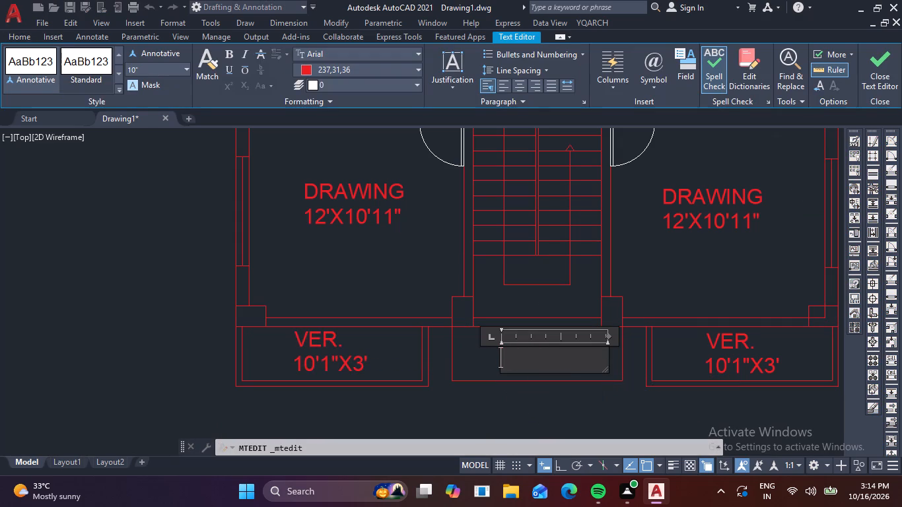
{"action": "type", "text": "POR"}
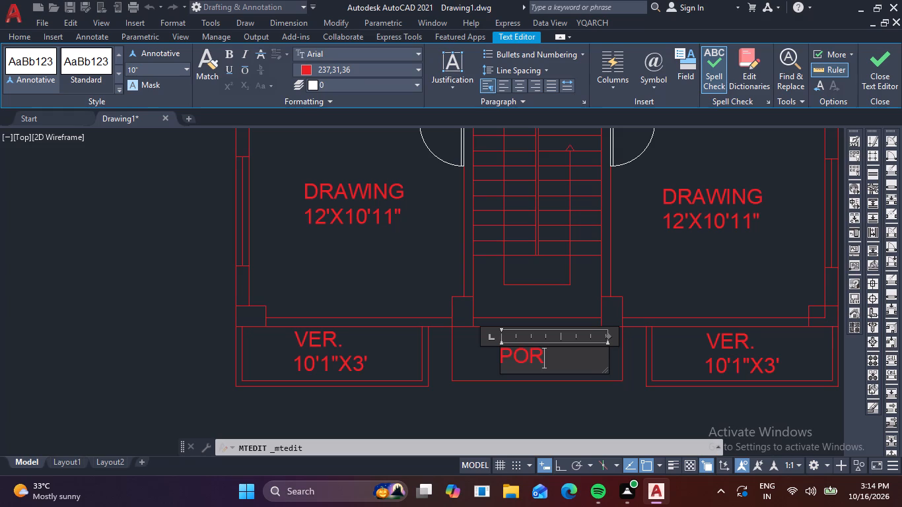
{"action": "type", "text": "CH"}
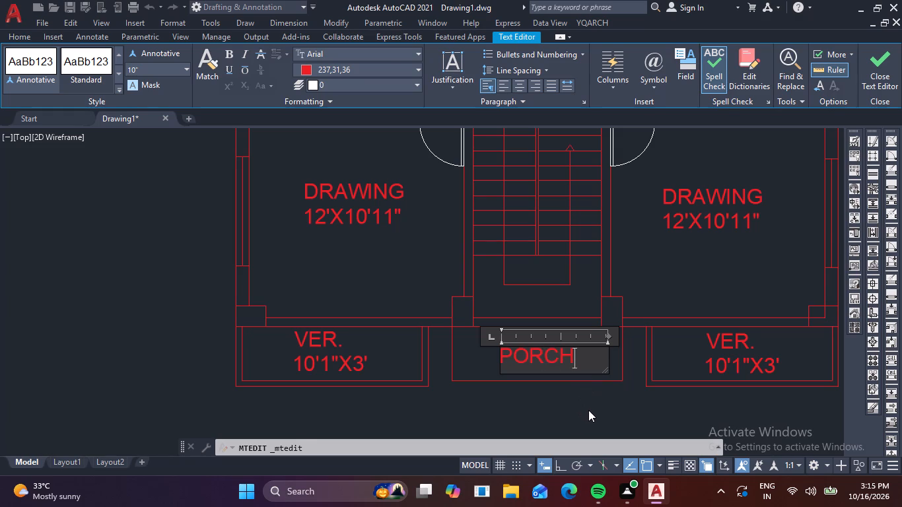
{"action": "left_click", "coordinate": [588, 410]}
Change the colour of all the room, verandah and porch labels in the floor plan to Blue.
{"action": "scroll", "coordinate": [594, 407], "scroll_direction": "down", "scroll_amount": 3}
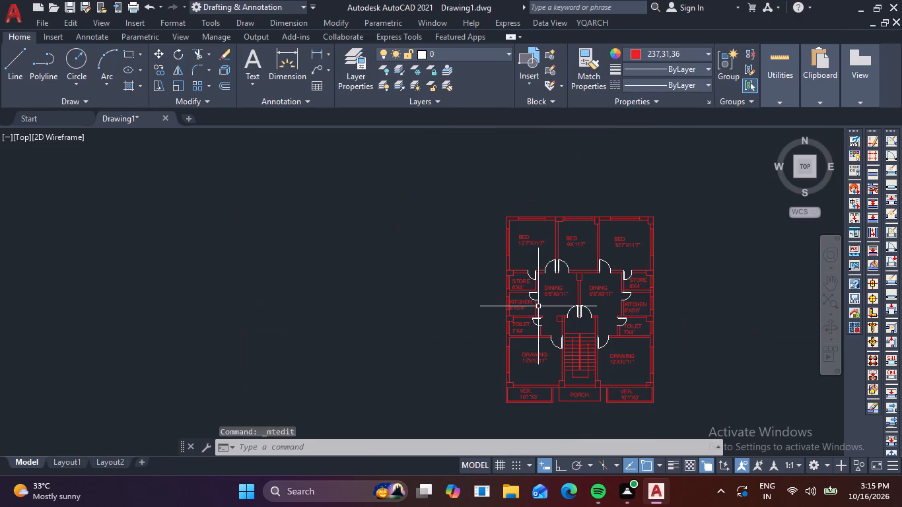
{"action": "scroll", "coordinate": [549, 252], "scroll_direction": "up", "scroll_amount": 2}
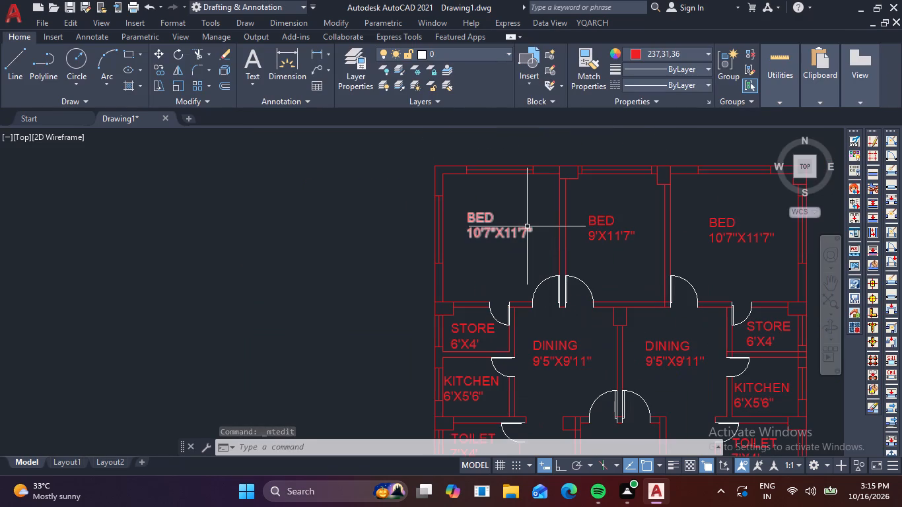
{"action": "left_click", "coordinate": [527, 226]}
{"action": "left_click", "coordinate": [609, 228]}
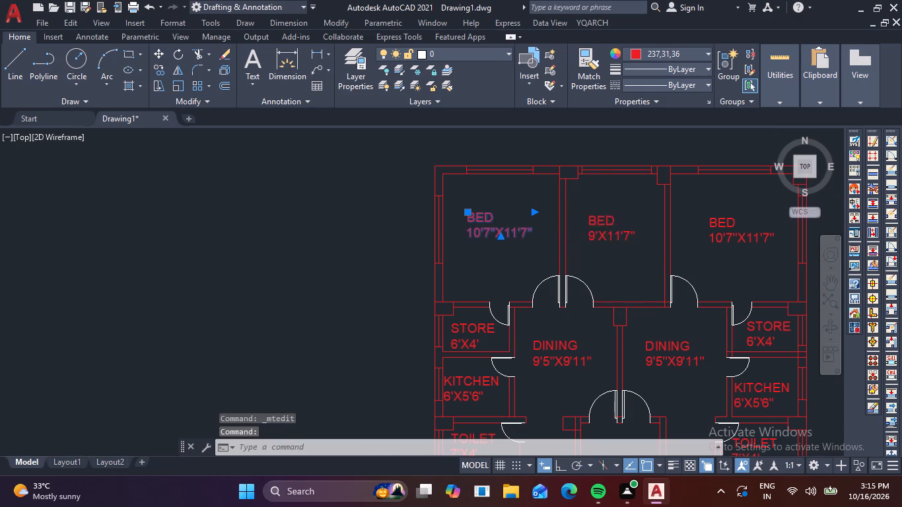
{"action": "left_click", "coordinate": [597, 242]}
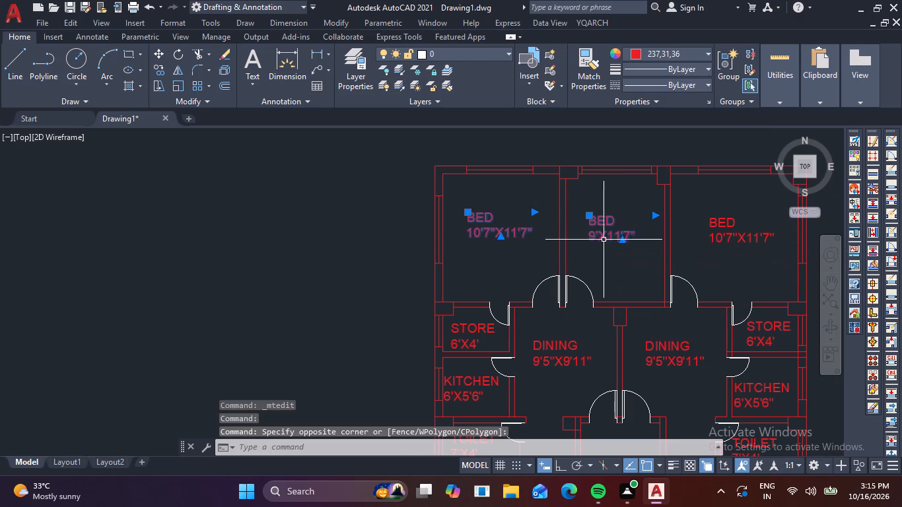
{"action": "left_click", "coordinate": [729, 236]}
{"action": "left_click", "coordinate": [481, 327]}
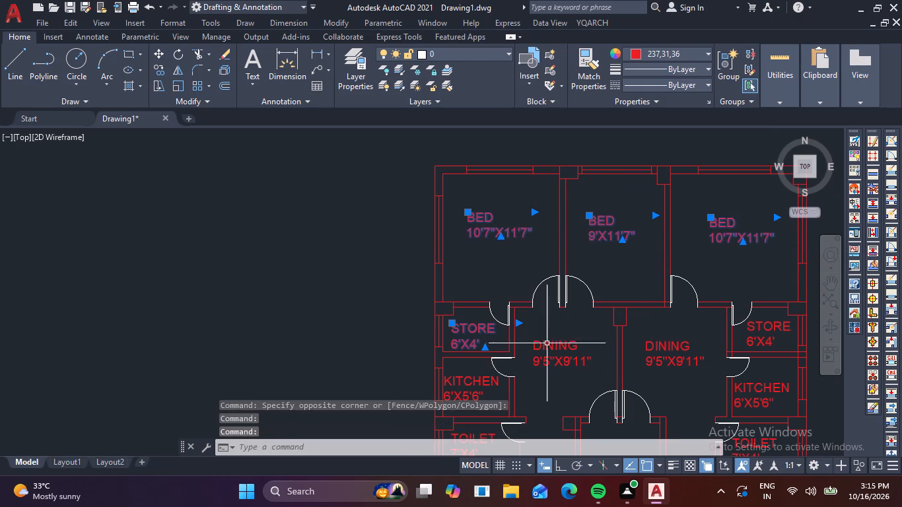
{"action": "left_click", "coordinate": [567, 353]}
{"action": "left_click", "coordinate": [553, 362]}
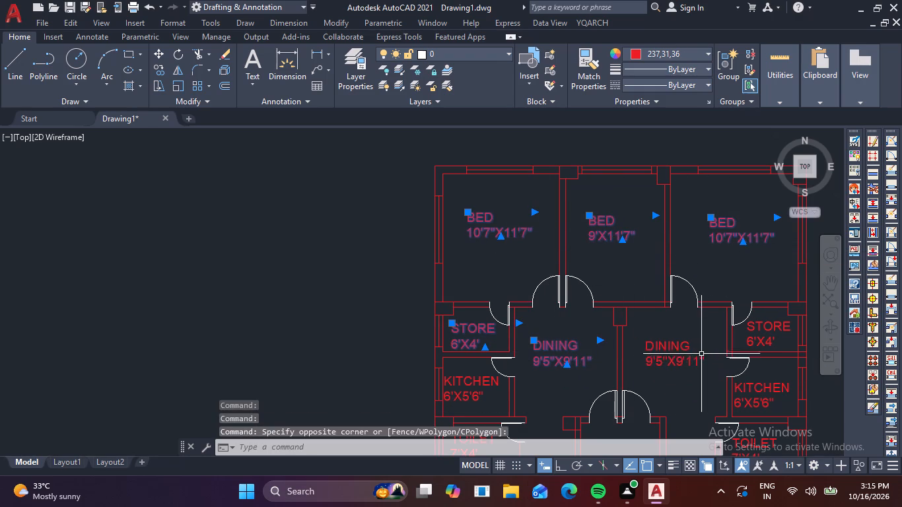
{"action": "left_click", "coordinate": [679, 351]}
{"action": "left_click", "coordinate": [775, 329]}
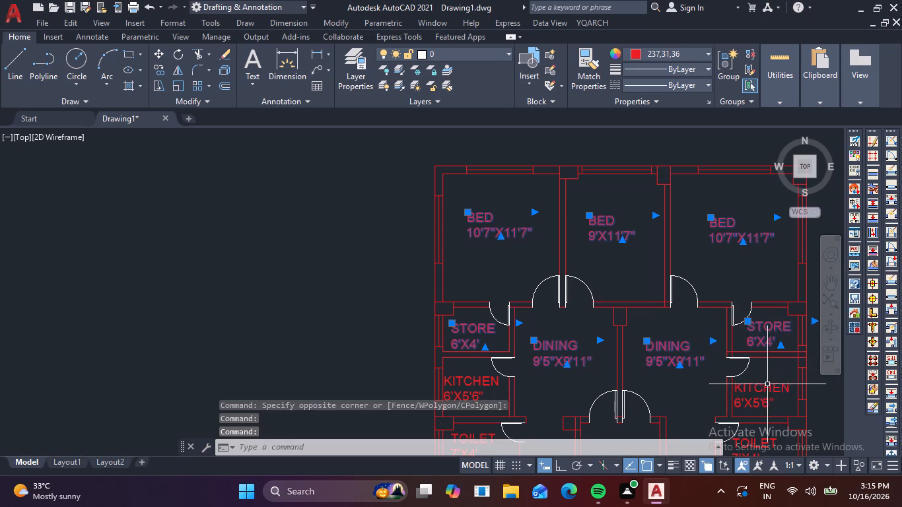
{"action": "left_click", "coordinate": [766, 387]}
{"action": "middle_click_drag", "start_coordinate": [766, 387], "coordinate": [722, 261]}
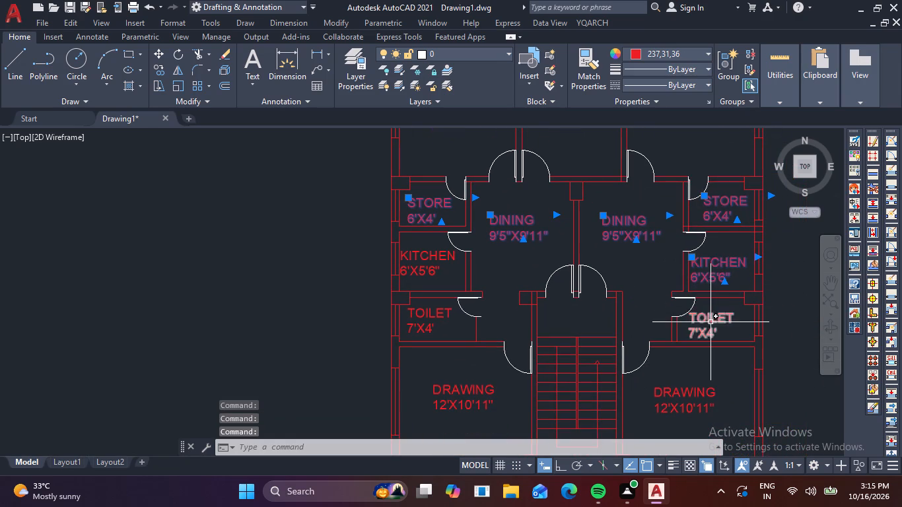
{"action": "left_click", "coordinate": [711, 322]}
{"action": "left_click", "coordinate": [694, 392]}
{"action": "left_click", "coordinate": [448, 393]}
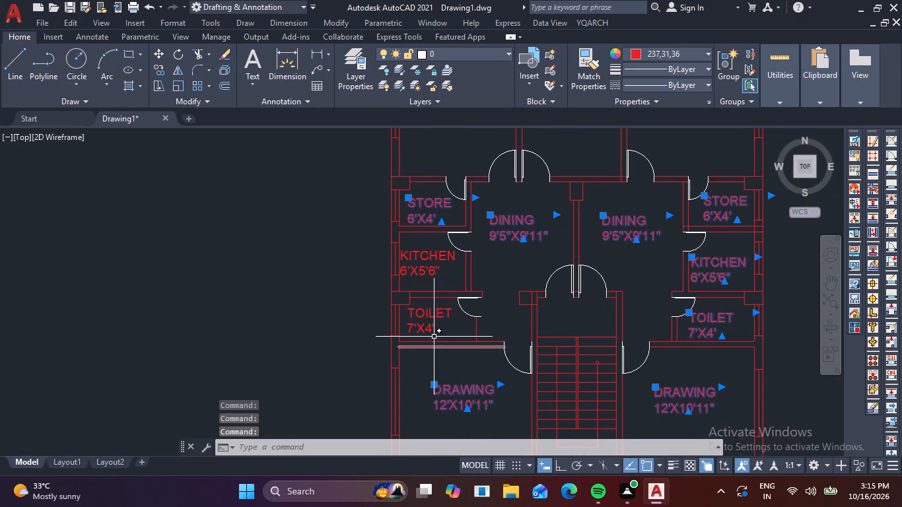
{"action": "left_click", "coordinate": [431, 329]}
{"action": "left_click", "coordinate": [429, 254]}
{"action": "middle_click_drag", "start_coordinate": [429, 254], "coordinate": [454, 388]}
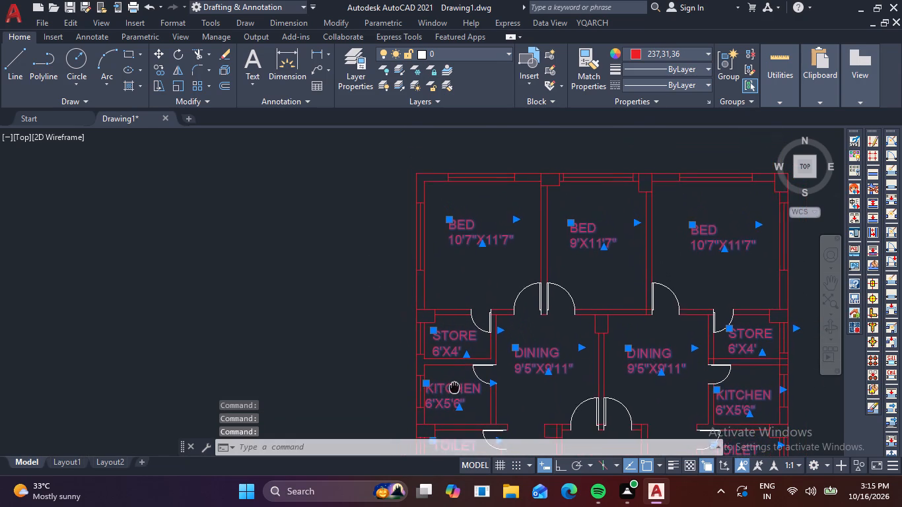
{"action": "middle_click_drag", "start_coordinate": [454, 388], "coordinate": [454, 133]}
{"action": "left_click", "coordinate": [466, 374]}
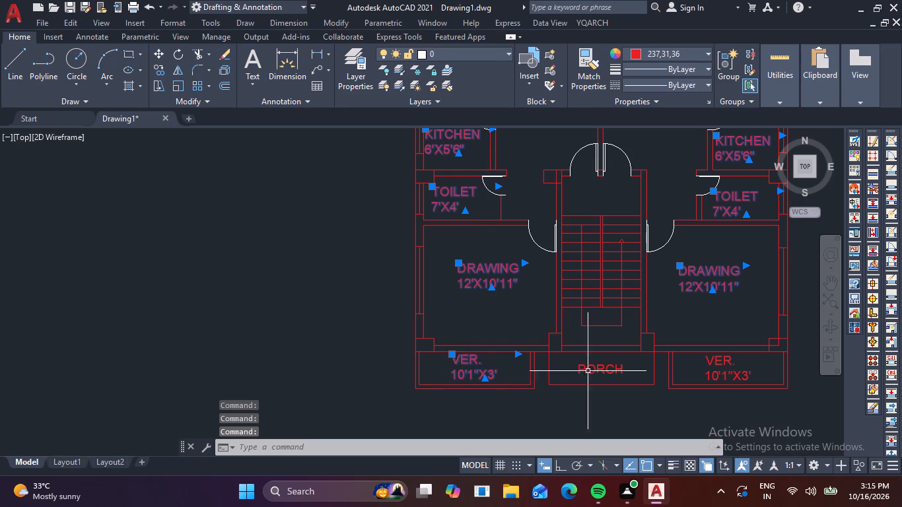
{"action": "left_click", "coordinate": [613, 374]}
{"action": "left_click", "coordinate": [723, 374]}
{"action": "scroll", "coordinate": [683, 362], "scroll_direction": "down", "scroll_amount": 2}
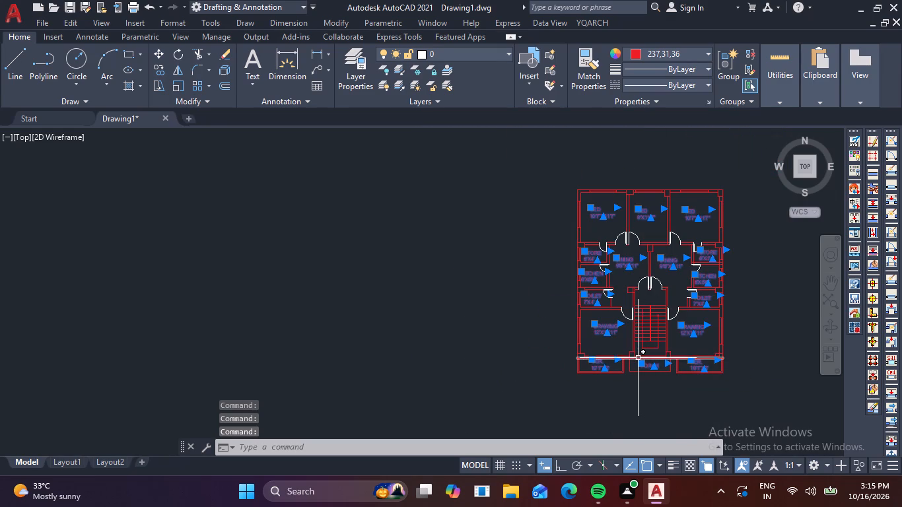
{"action": "key", "text": "p"}
{"action": "type", "text": "R"}
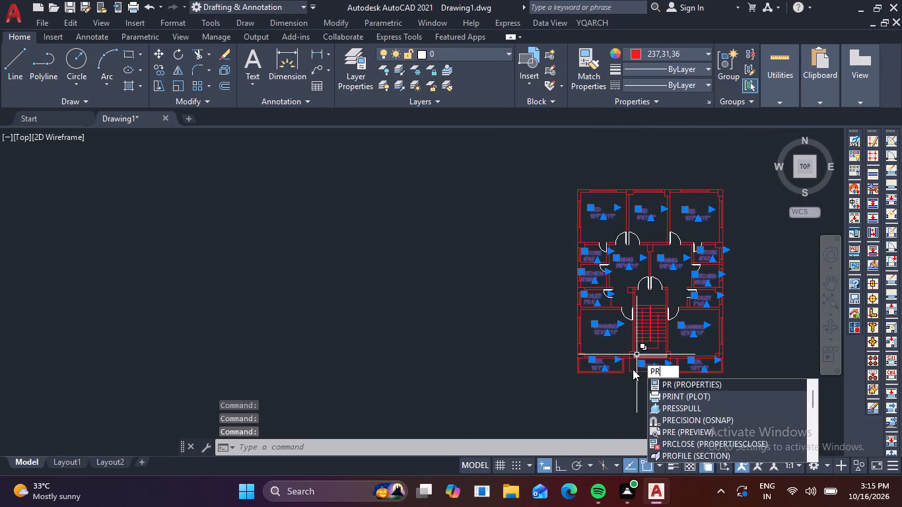
{"action": "key", "text": "space"}
{"action": "left_click", "coordinate": [257, 77]}
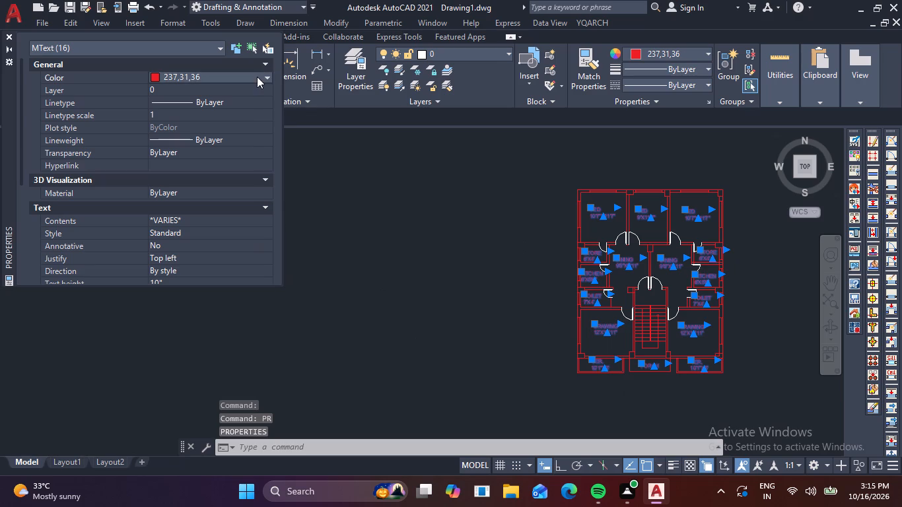
{"action": "left_click", "coordinate": [257, 77]}
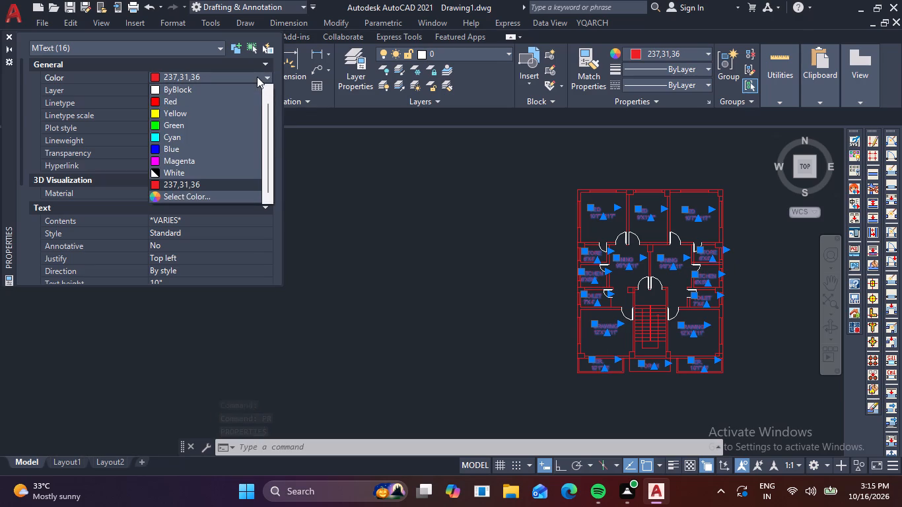
{"action": "left_click", "coordinate": [151, 149]}
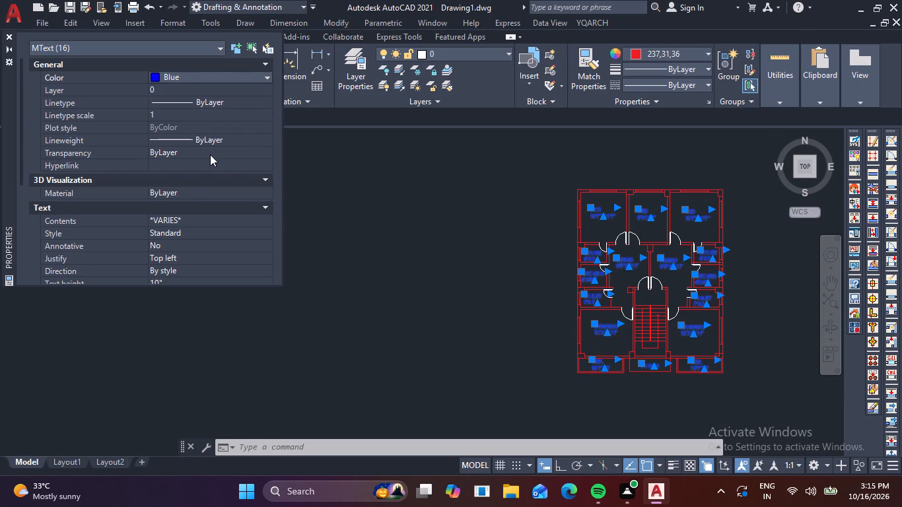
{"action": "left_click", "coordinate": [7, 36]}
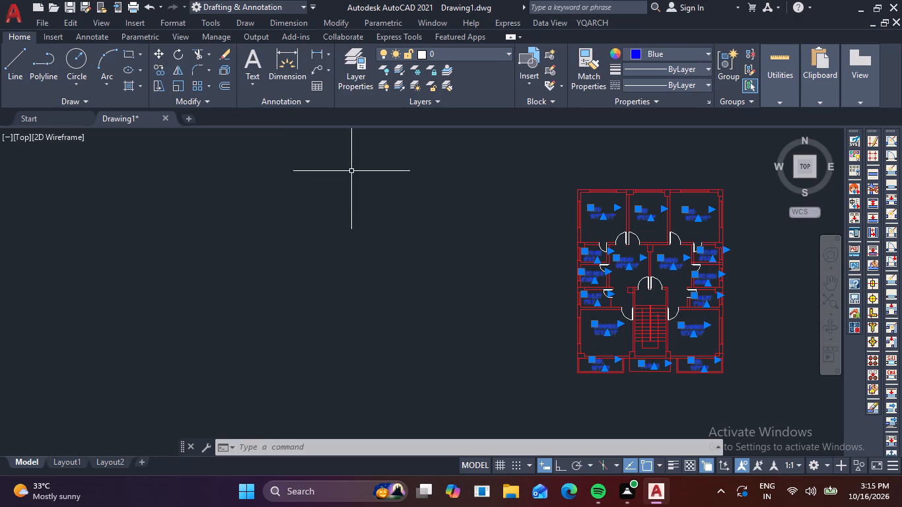
{"action": "key", "text": "Escape"}
{"action": "key", "text": "Escape"}
Draw a 40' by 50' border rectangle starting outside the upper-left corner of the floor plan.
{"action": "middle_click_drag", "start_coordinate": [637, 208], "coordinate": [421, 245]}
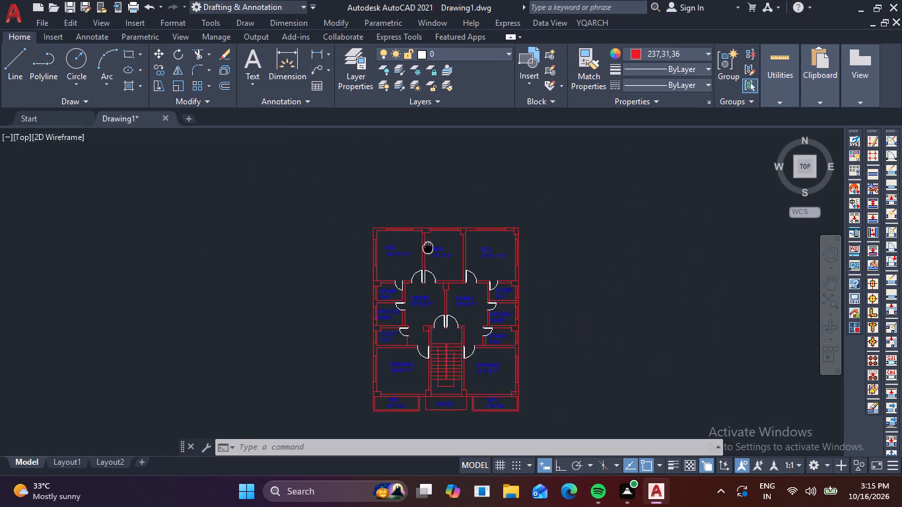
{"action": "middle_click_drag", "start_coordinate": [421, 245], "coordinate": [293, 246]}
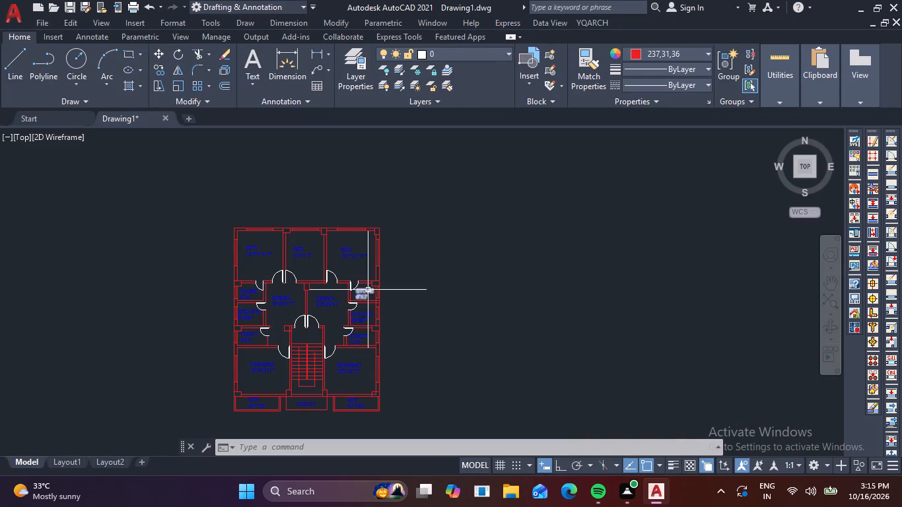
{"action": "middle_click_drag", "start_coordinate": [434, 299], "coordinate": [553, 239]}
{"action": "key", "text": "Escape"}
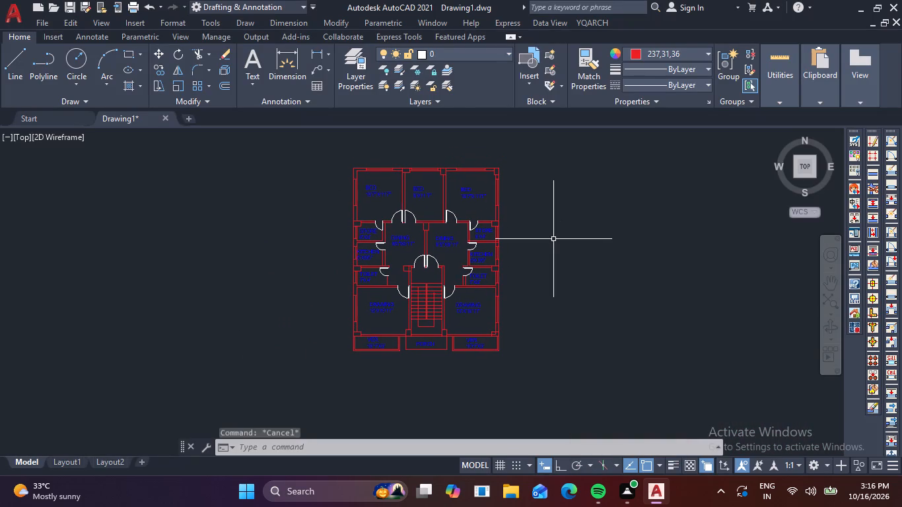
{"action": "key", "text": "Escape"}
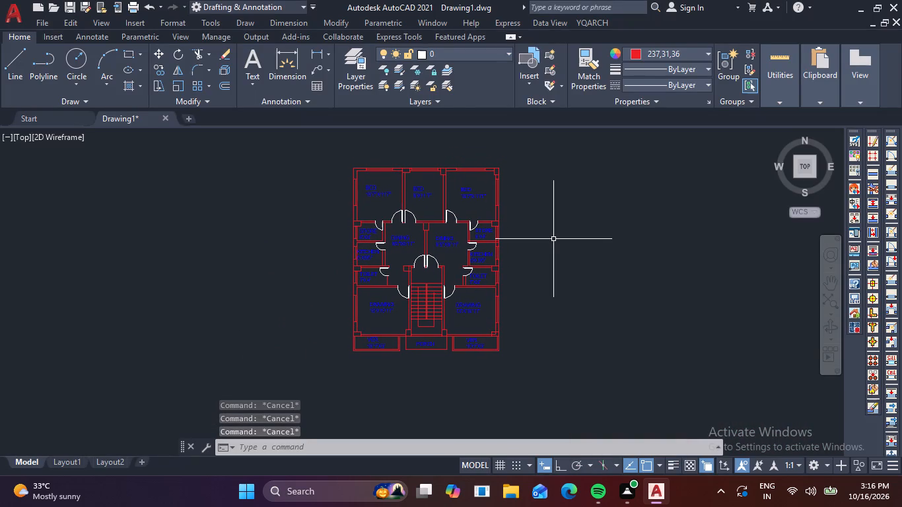
{"action": "type", "text": "REC"}
{"action": "key", "text": "space"}
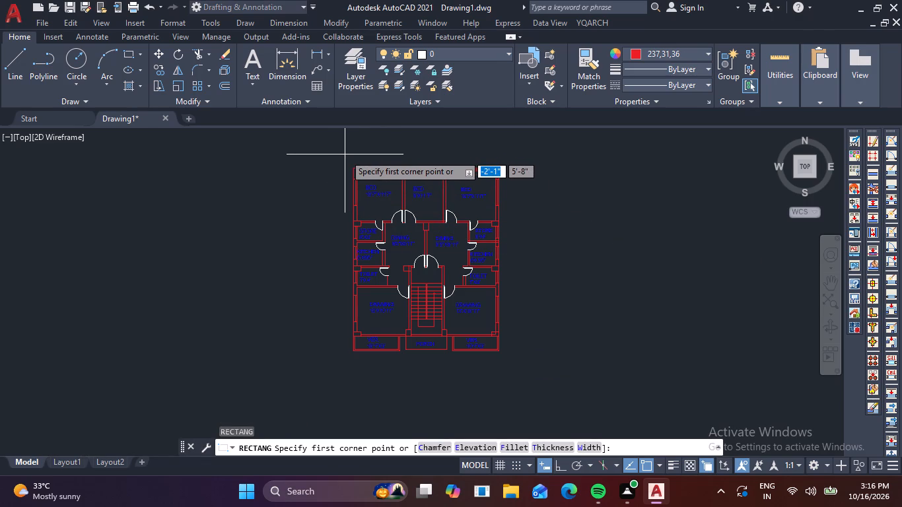
{"action": "left_click", "coordinate": [294, 146]}
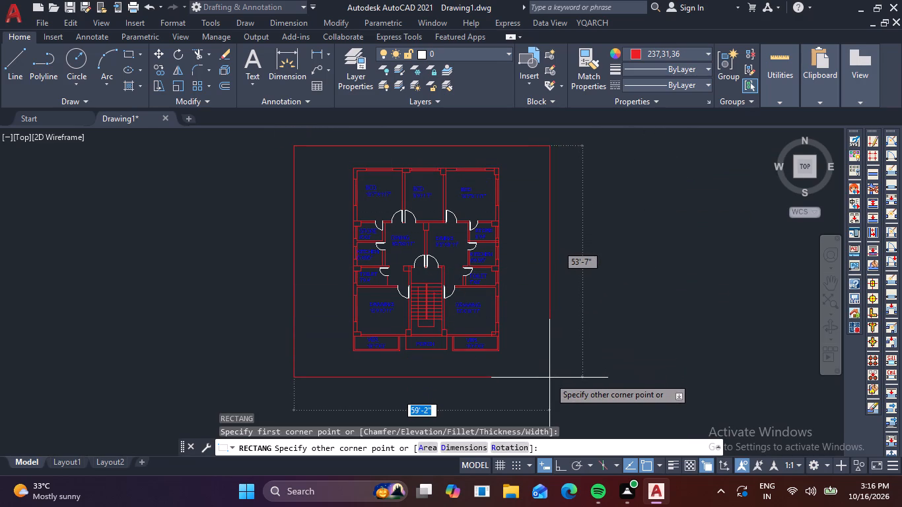
{"action": "key", "text": "4"}
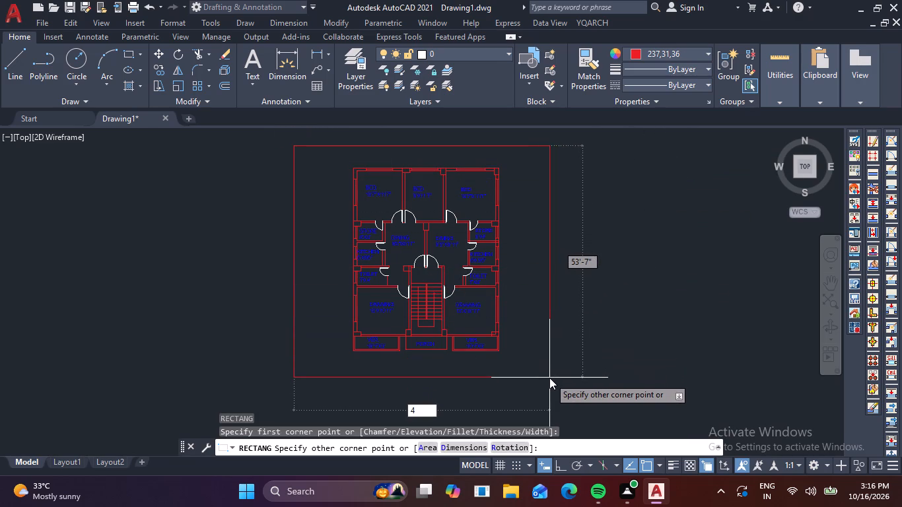
{"action": "key", "text": "0"}
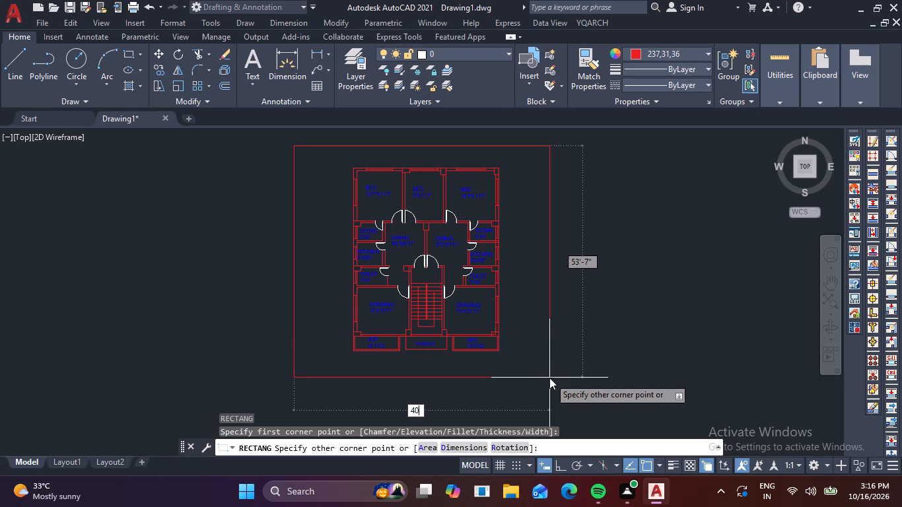
{"action": "key", "text": "apostrophe"}
{"action": "key", "text": "Tab"}
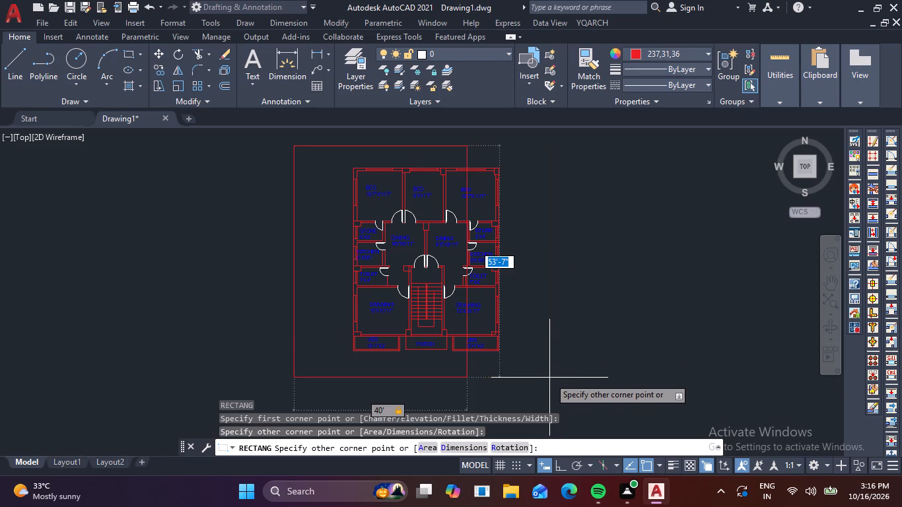
{"action": "type", "text": "50"}
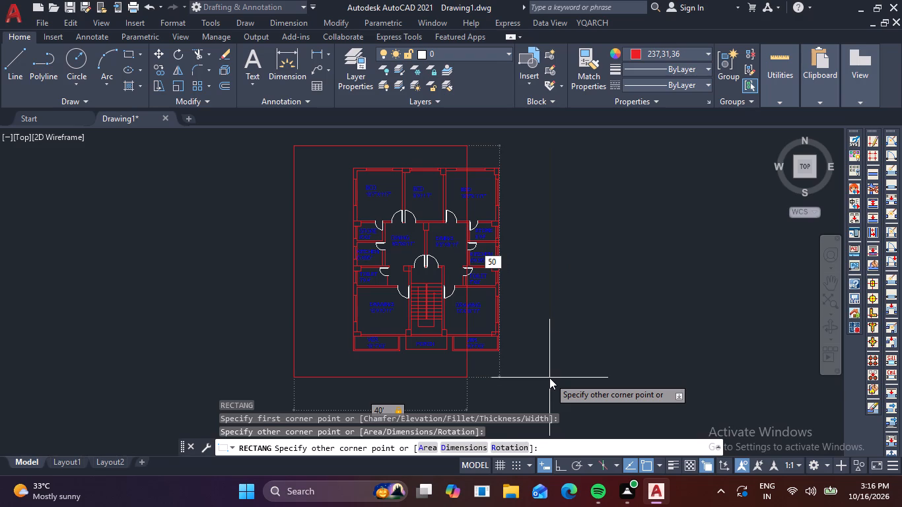
{"action": "key", "text": "apostrophe"}
{"action": "key", "text": "Return"}
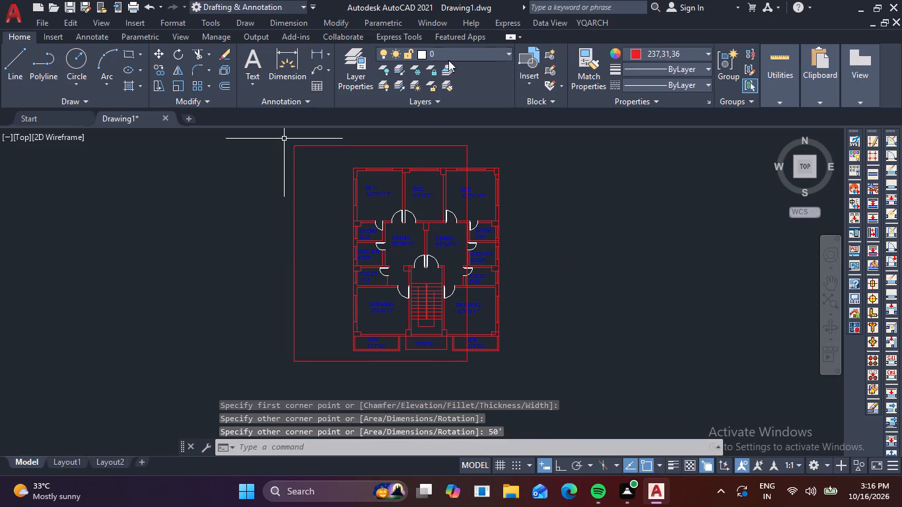
Move the border rectangle by its top-edge midpoint so it surrounds the floor plan and is centred on it horizontally.
{"action": "left_click_drag", "start_coordinate": [398, 155], "coordinate": [393, 147]}
{"action": "left_click", "coordinate": [371, 131]}
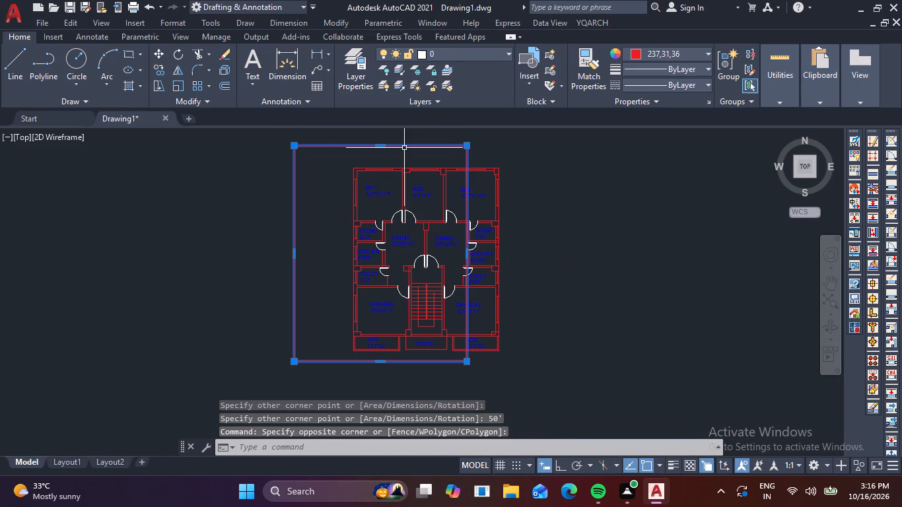
{"action": "type", "text": "M"}
{"action": "key", "text": "space"}
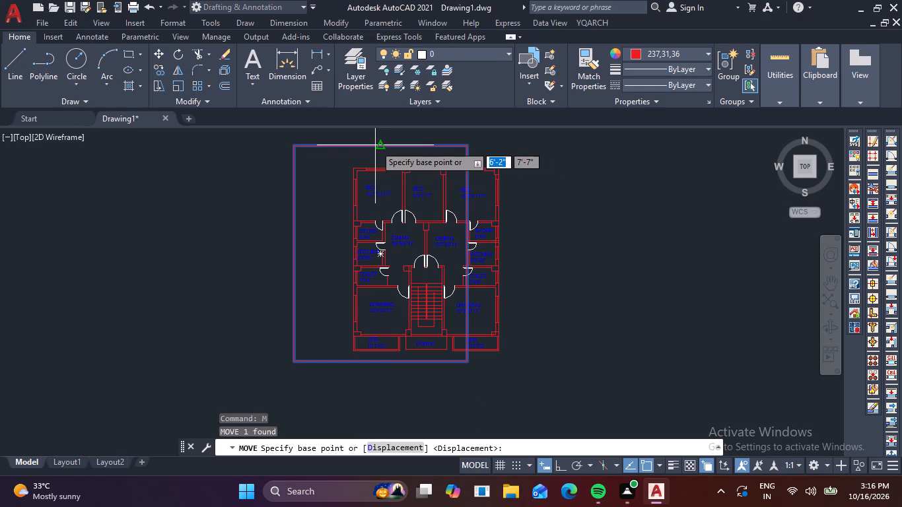
{"action": "left_click", "coordinate": [384, 145]}
{"action": "scroll", "coordinate": [434, 165], "scroll_direction": "up", "scroll_amount": 1}
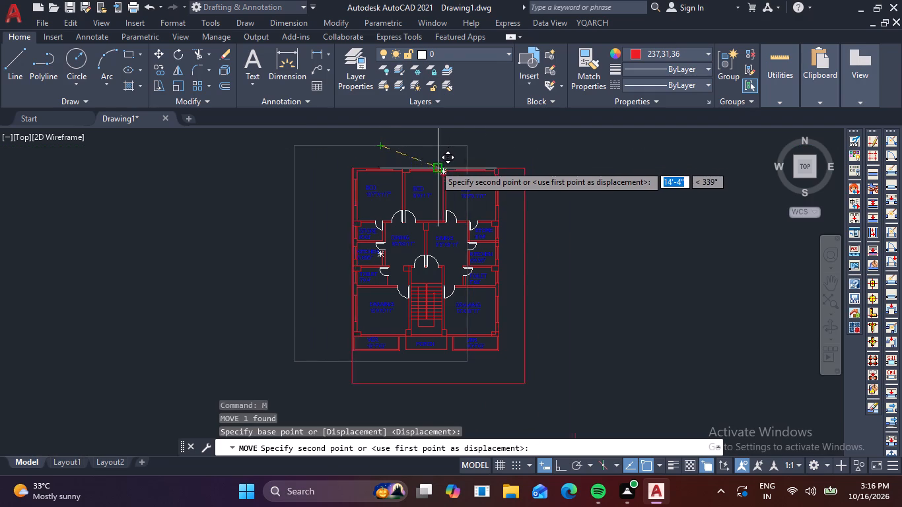
{"action": "scroll", "coordinate": [434, 165], "scroll_direction": "up", "scroll_amount": 2}
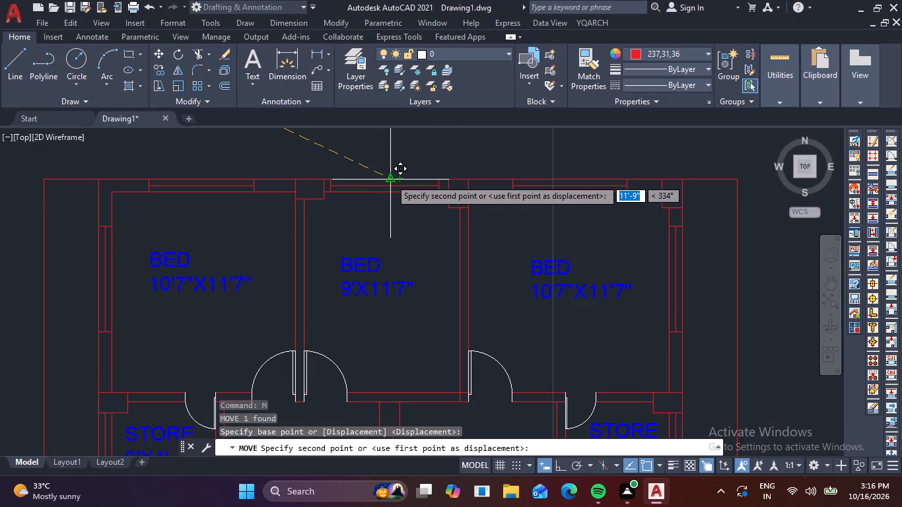
{"action": "scroll", "coordinate": [388, 165], "scroll_direction": "down", "scroll_amount": 2}
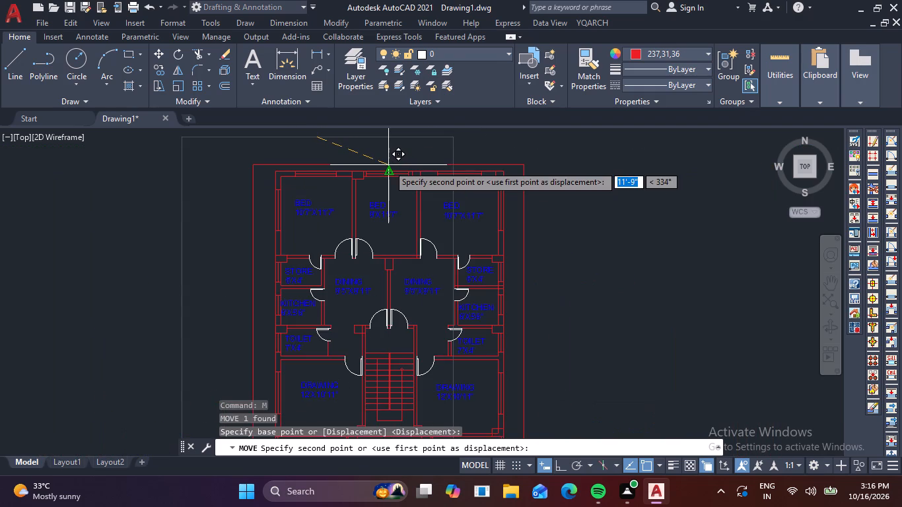
{"action": "scroll", "coordinate": [388, 165], "scroll_direction": "down", "scroll_amount": 1}
{"action": "middle_click_drag", "start_coordinate": [388, 165], "coordinate": [387, 154]}
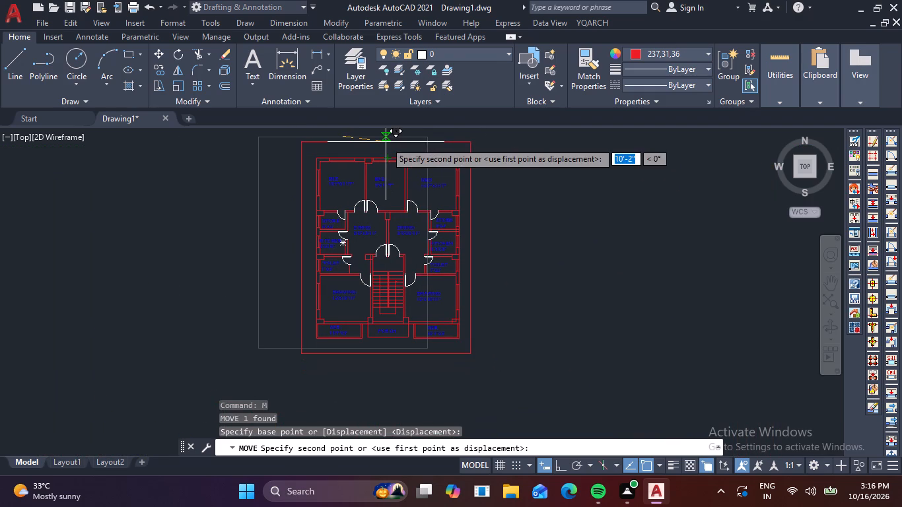
{"action": "middle_click_drag", "start_coordinate": [384, 132], "coordinate": [385, 146]}
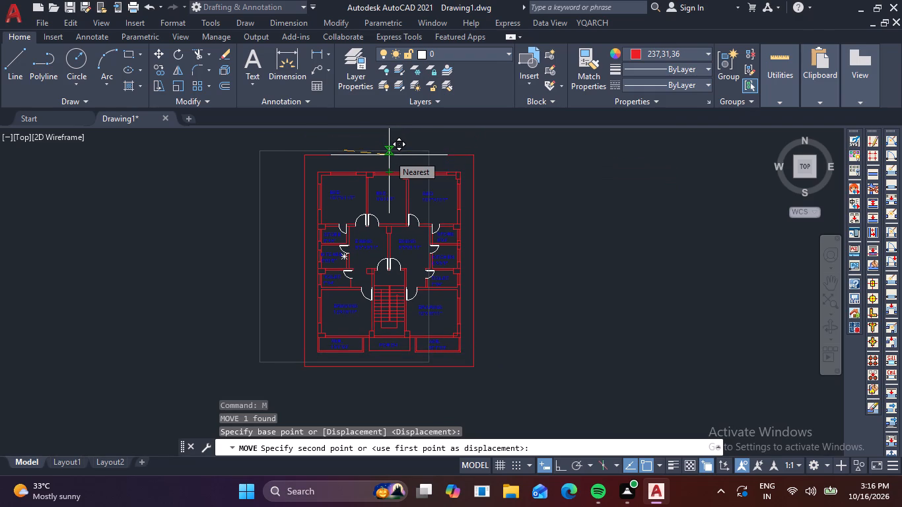
{"action": "left_click", "coordinate": [389, 155]}
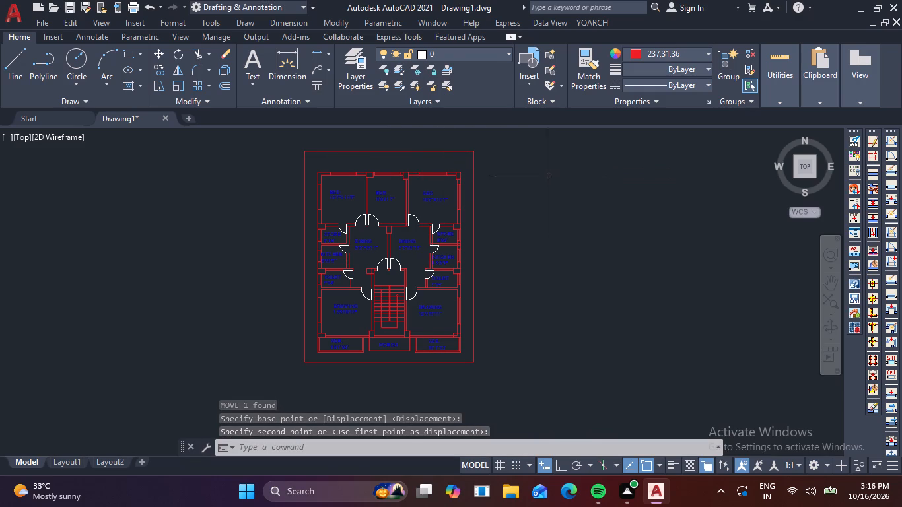
With Ortho on, move the border rectangle straight down about 2' to even the gaps above and below the plan.
{"action": "key", "text": "F8"}
{"action": "left_click", "coordinate": [407, 361]}
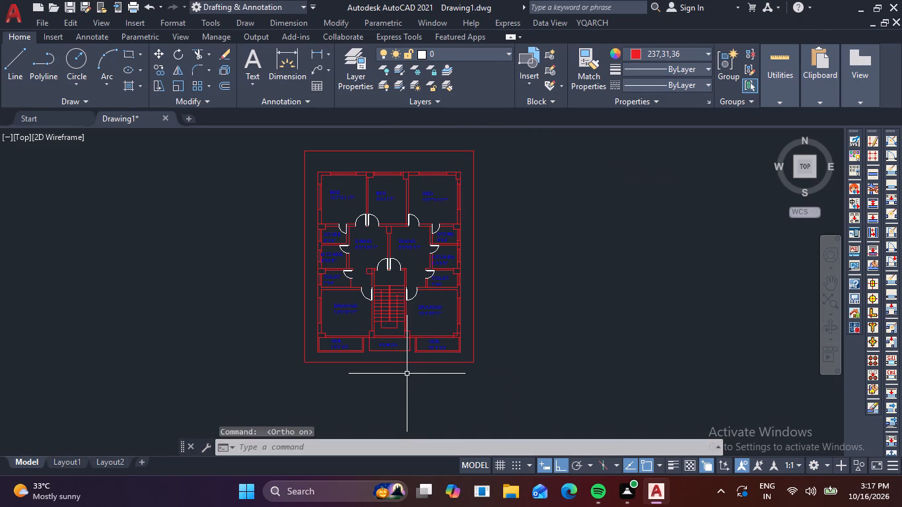
{"action": "left_click", "coordinate": [400, 364]}
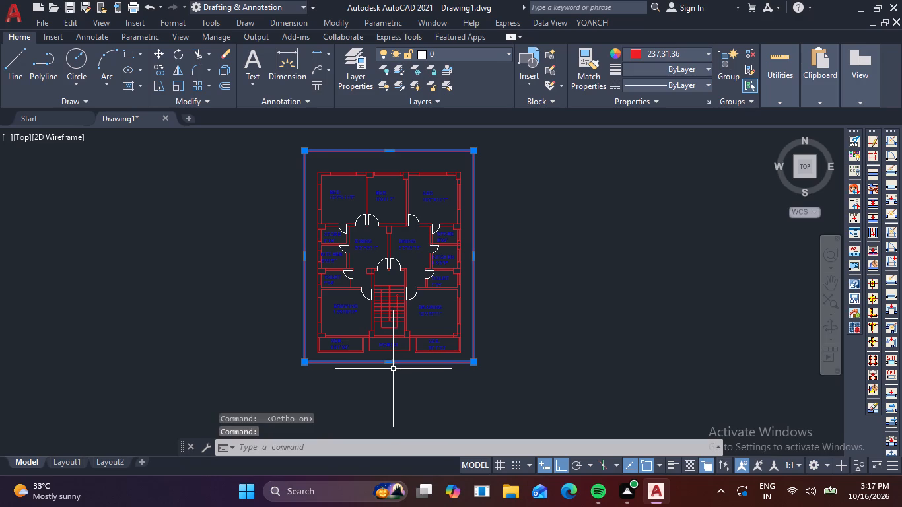
{"action": "type", "text": "M"}
{"action": "key", "text": "space"}
{"action": "left_click", "coordinate": [389, 364]}
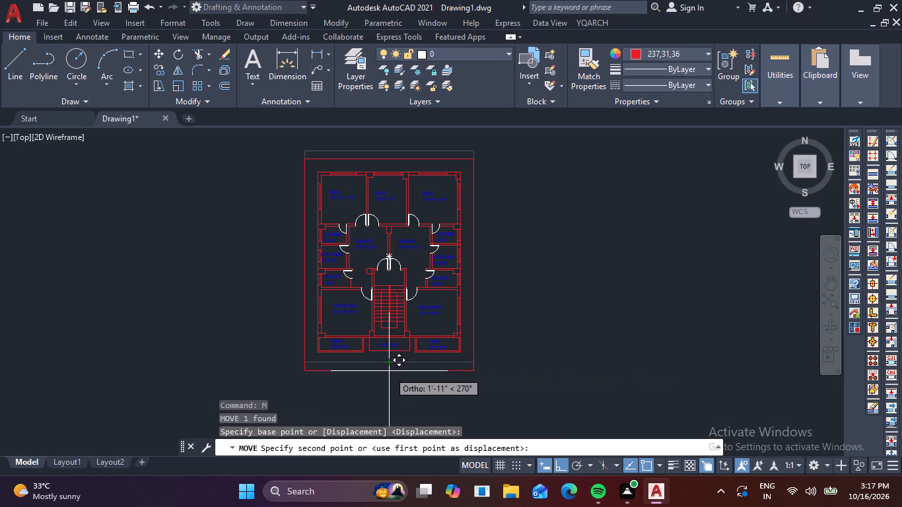
{"action": "left_click", "coordinate": [390, 370]}
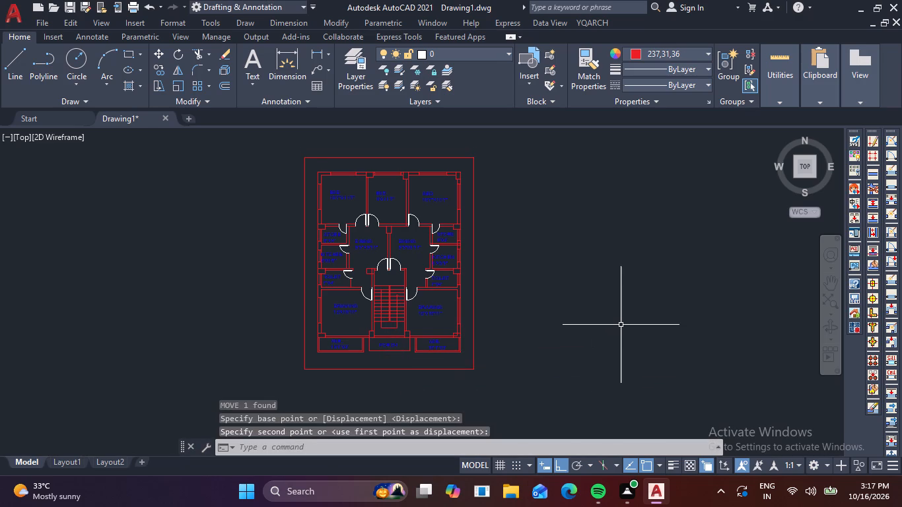
Modify the Standard dimension style's primary linear units to Engineering format with 0'-0" precision.
{"action": "key", "text": "Escape"}
{"action": "key", "text": "Escape"}
{"action": "type", "text": "D"}
{"action": "key", "text": "space"}
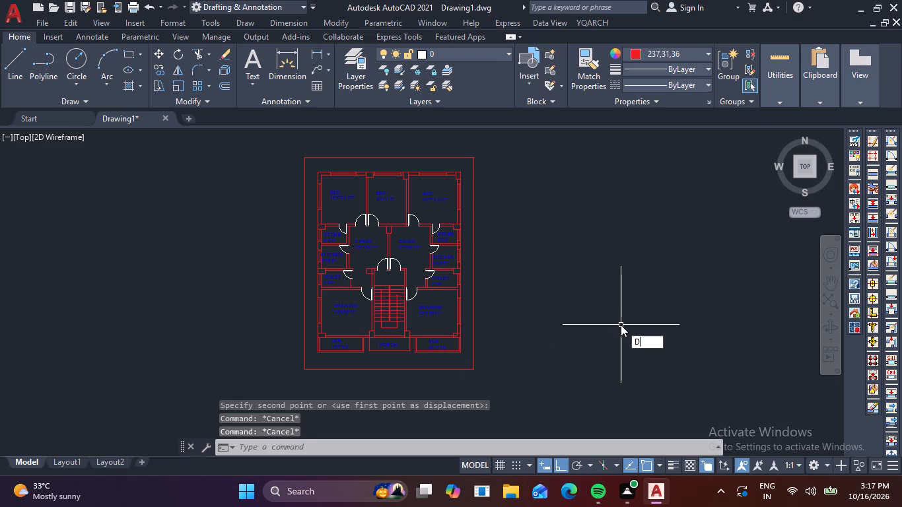
{"action": "left_click", "coordinate": [604, 216]}
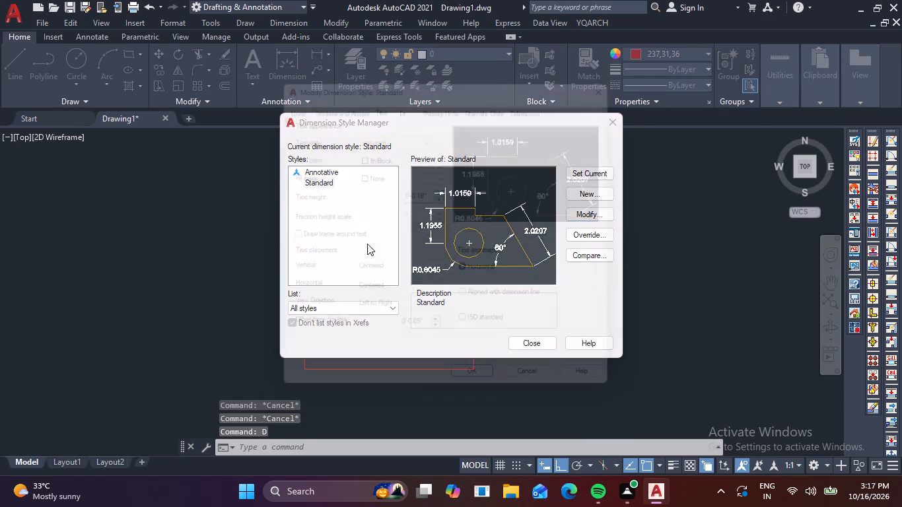
{"action": "left_click", "coordinate": [385, 96]}
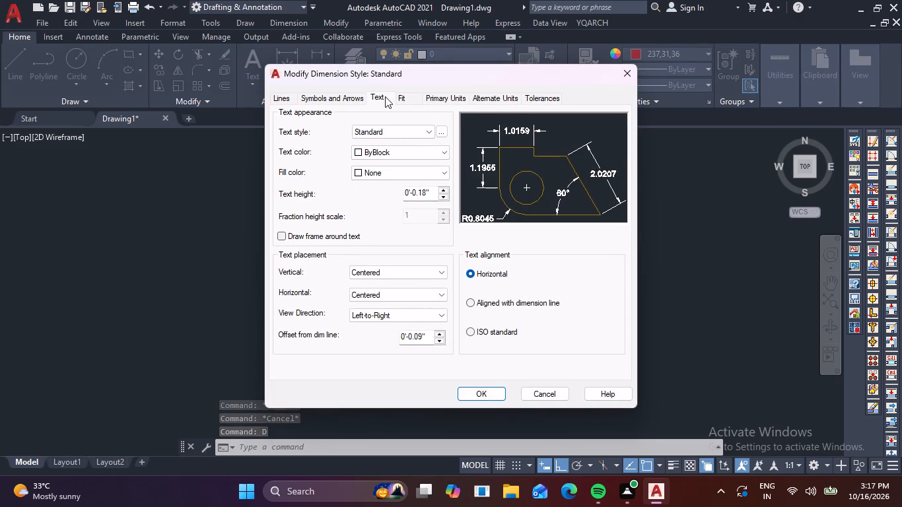
{"action": "left_click", "coordinate": [456, 100]}
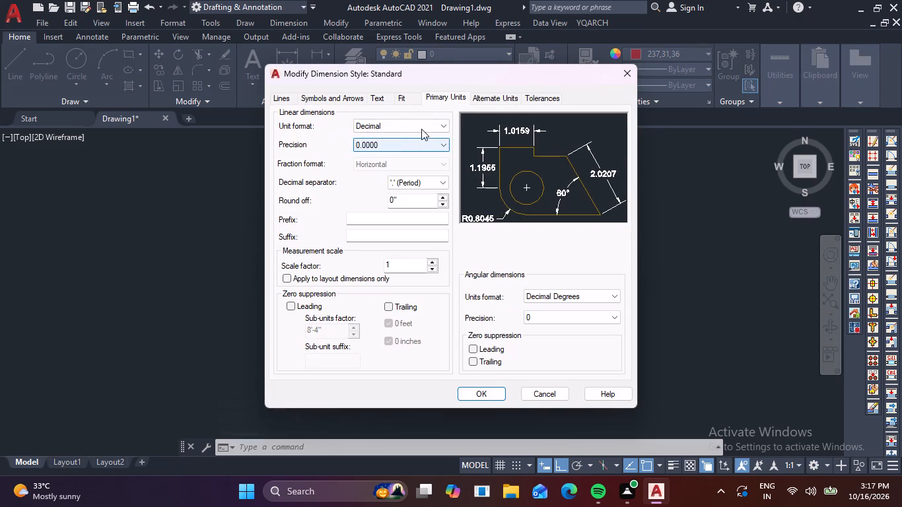
{"action": "left_click", "coordinate": [421, 129]}
{"action": "left_click", "coordinate": [407, 155]}
{"action": "left_click", "coordinate": [417, 147]}
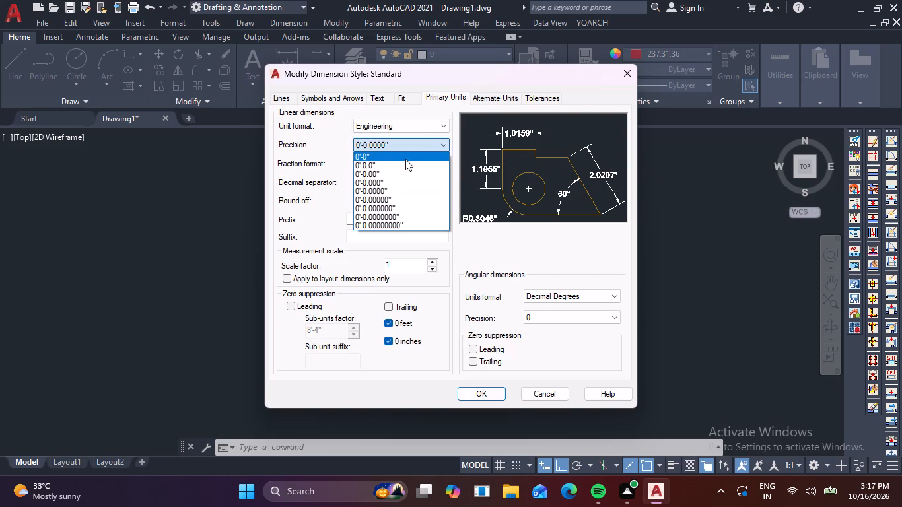
{"action": "left_click", "coordinate": [409, 158]}
Set the Standard dimension style's text height to 7.
{"action": "left_click", "coordinate": [376, 102]}
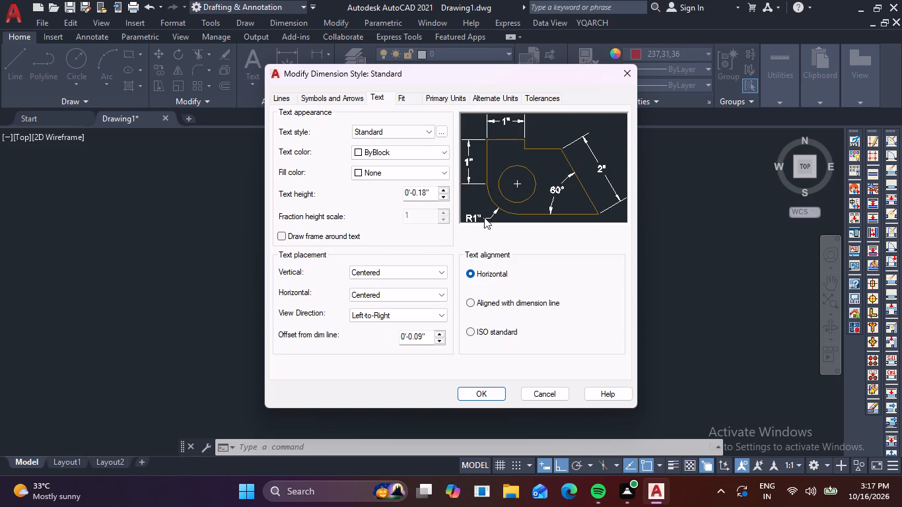
{"action": "left_click", "coordinate": [431, 191]}
{"action": "key", "text": "BackSpace"}
{"action": "key", "text": "BackSpace"}
{"action": "key", "text": "BackSpace"}
{"action": "key", "text": "BackSpace"}
{"action": "key", "text": "BackSpace"}
{"action": "key", "text": "BackSpace"}
{"action": "key", "text": "BackSpace"}
{"action": "key", "text": "BackSpace"}
{"action": "key", "text": "BackSpace"}
{"action": "key", "text": "BackSpace"}
{"action": "key", "text": "BackSpace"}
{"action": "key", "text": "BackSpace"}
{"action": "key", "text": "BackSpace"}
{"action": "key", "text": "7"}
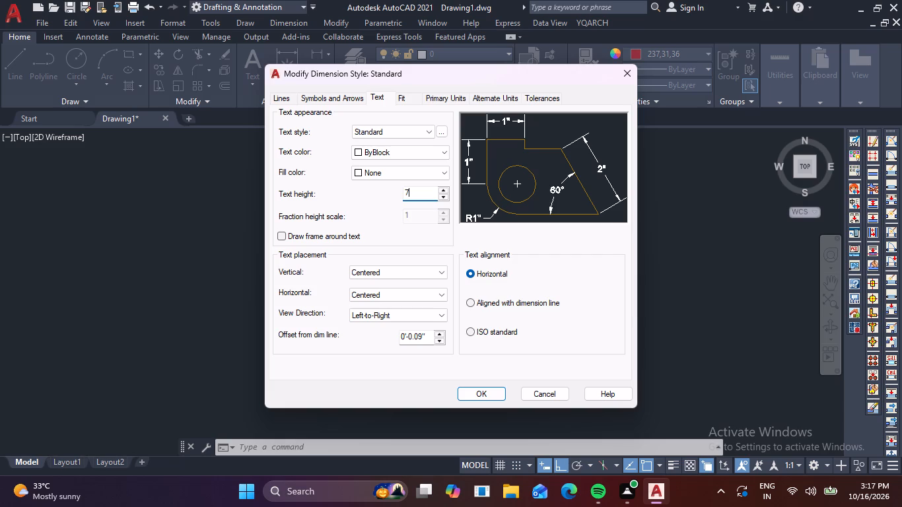
Set the Standard dimension style's arrow size to 3.
{"action": "left_click", "coordinate": [287, 100]}
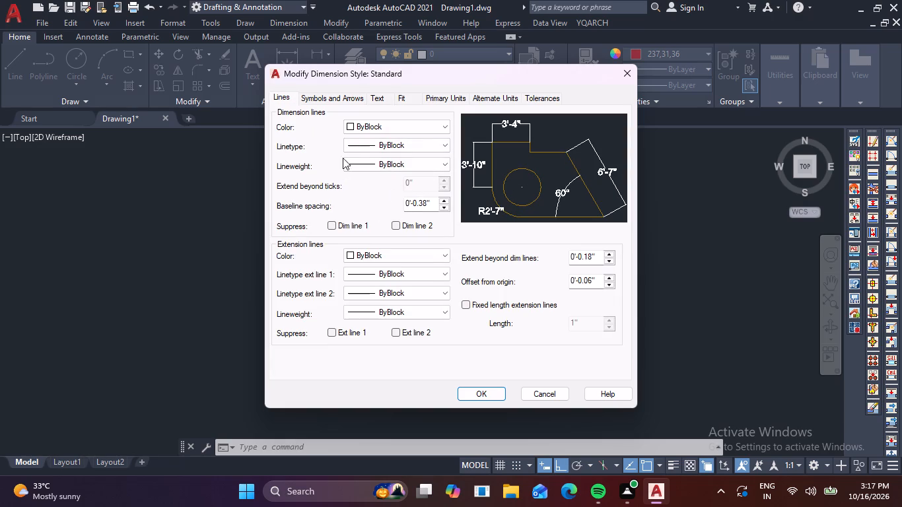
{"action": "left_click", "coordinate": [345, 97]}
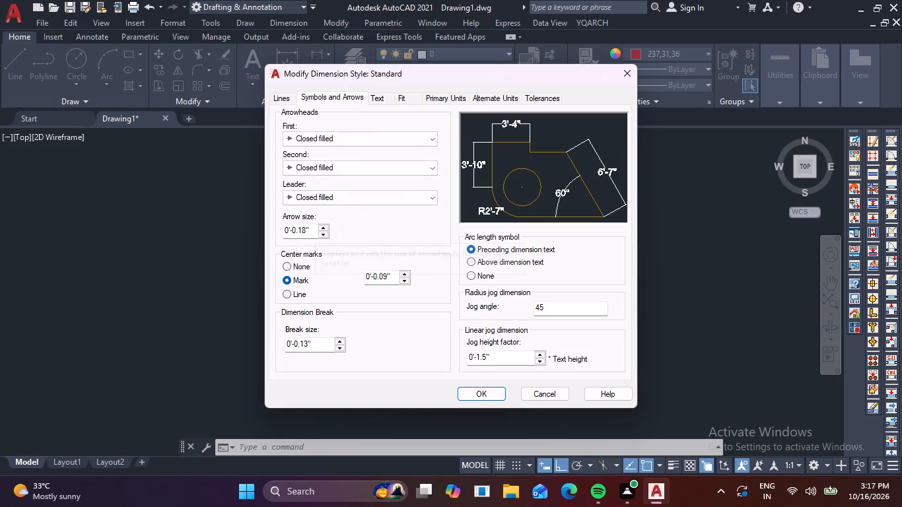
{"action": "left_click_drag", "start_coordinate": [314, 230], "coordinate": [247, 233]}
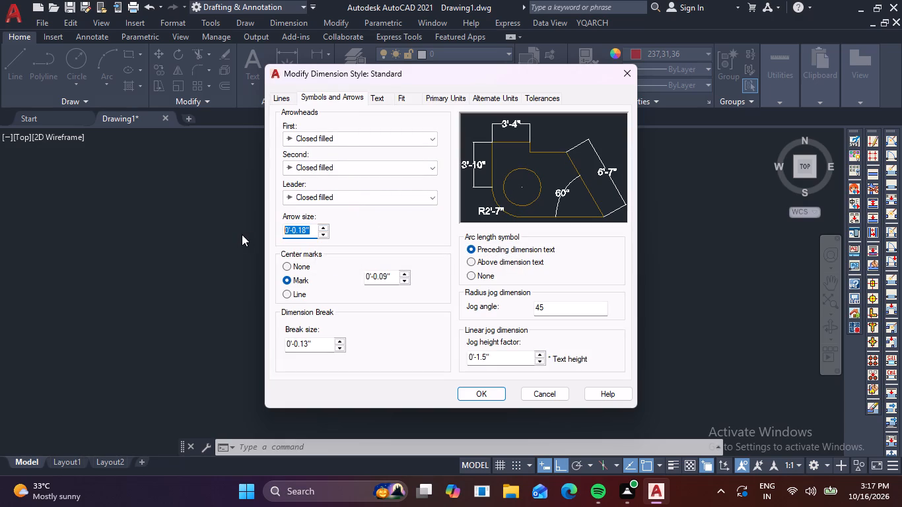
{"action": "key", "text": "3"}
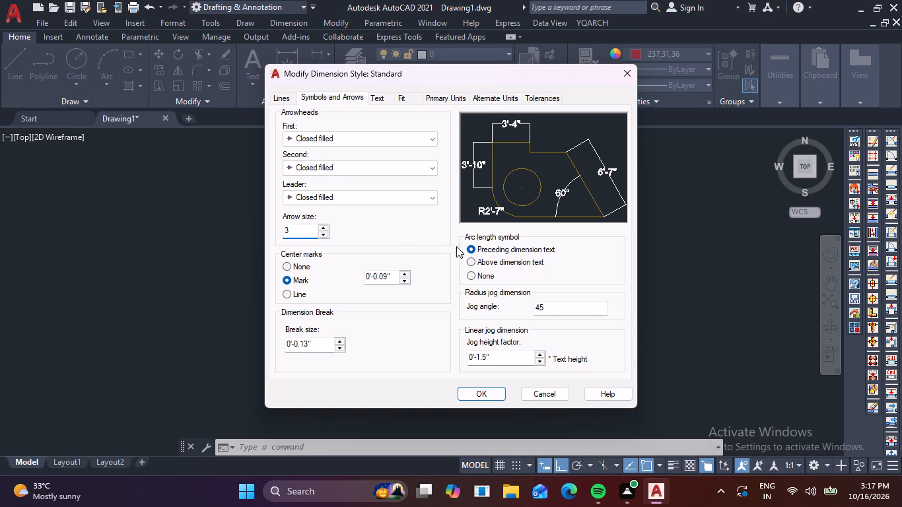
Set the Standard dimension style's text alignment to Aligned with dimension line.
{"action": "left_click", "coordinate": [374, 100]}
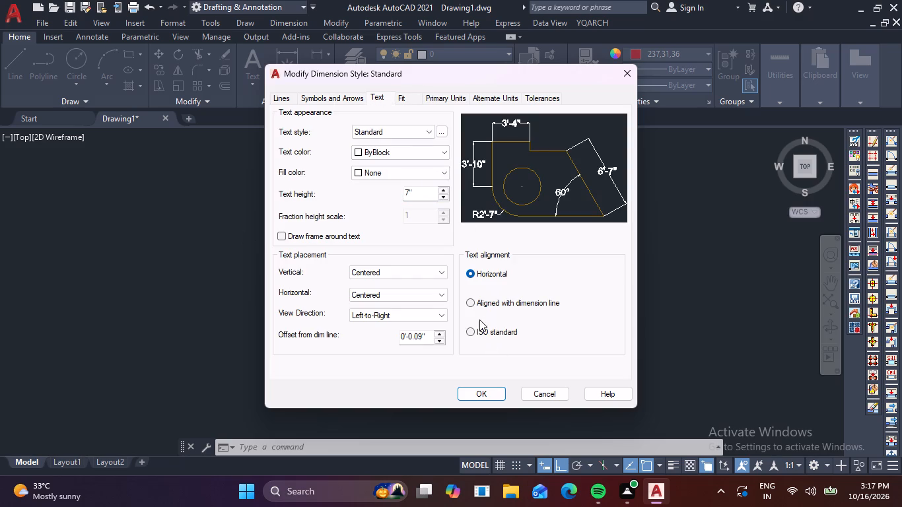
{"action": "left_click", "coordinate": [473, 306]}
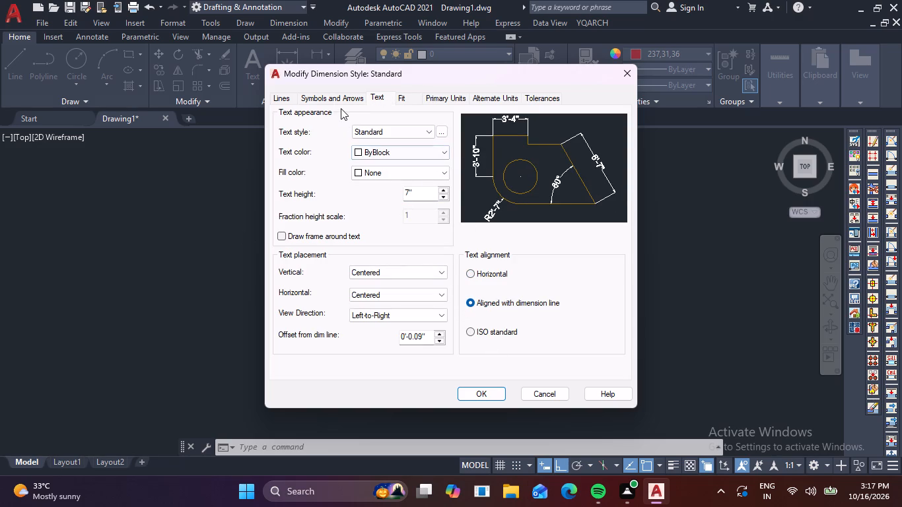
Enable fixed length extension lines for the Standard dimension style, save the changes and make the style current.
{"action": "left_click", "coordinate": [340, 105]}
{"action": "left_click", "coordinate": [292, 104]}
{"action": "left_click", "coordinate": [284, 102]}
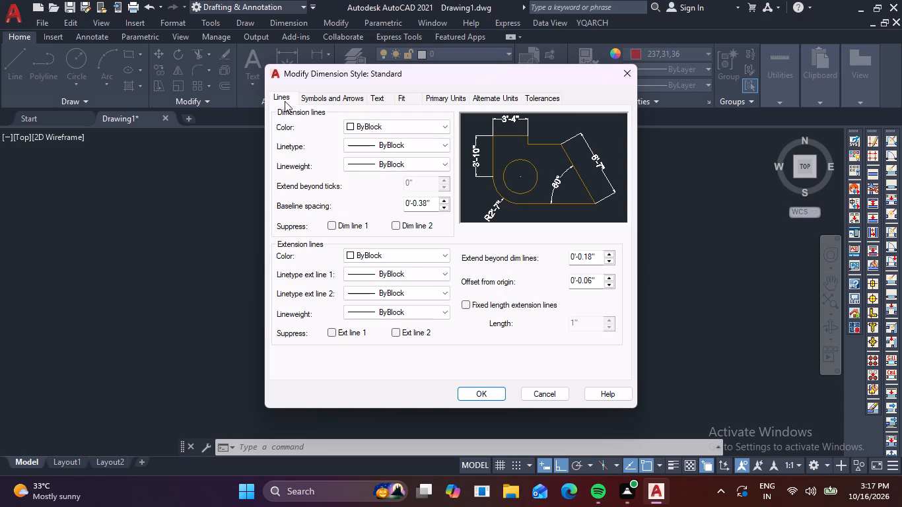
{"action": "left_click", "coordinate": [470, 299]}
{"action": "left_click", "coordinate": [471, 303]}
{"action": "left_click", "coordinate": [490, 397]}
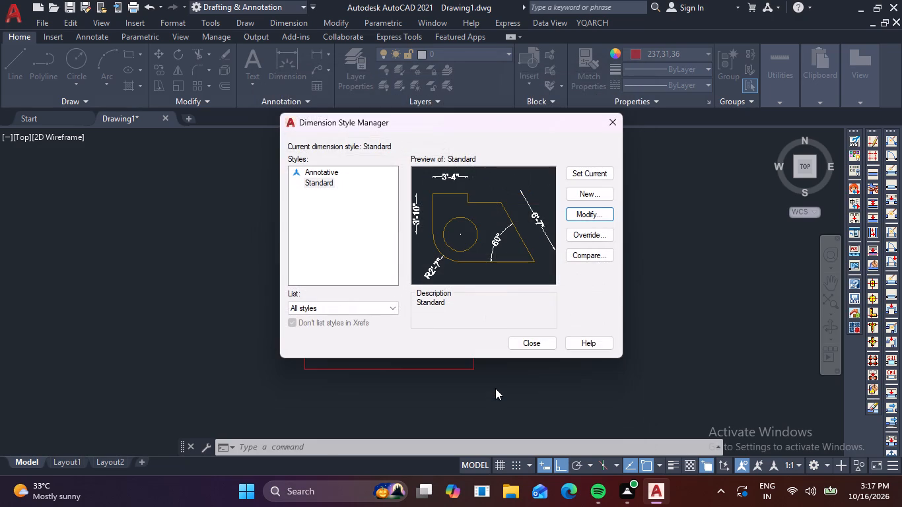
{"action": "left_click", "coordinate": [603, 168]}
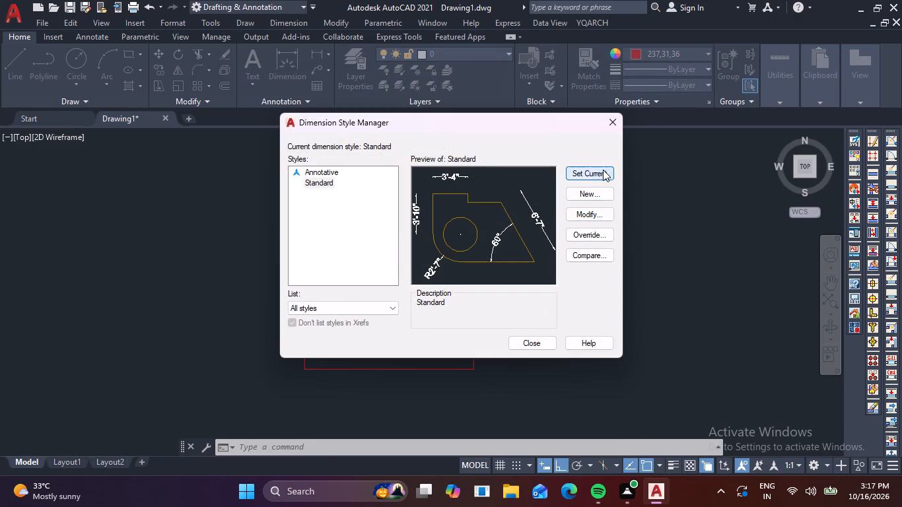
{"action": "left_click", "coordinate": [536, 340]}
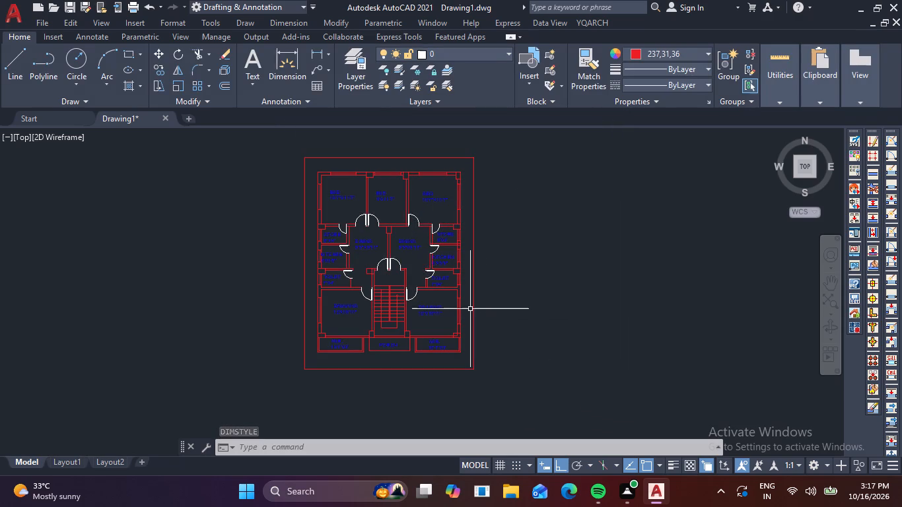
Add a linear dimension to the border rectangle's top edge, placing the dimension line just above it.
{"action": "type", "text": "DLI"}
{"action": "key", "text": "space"}
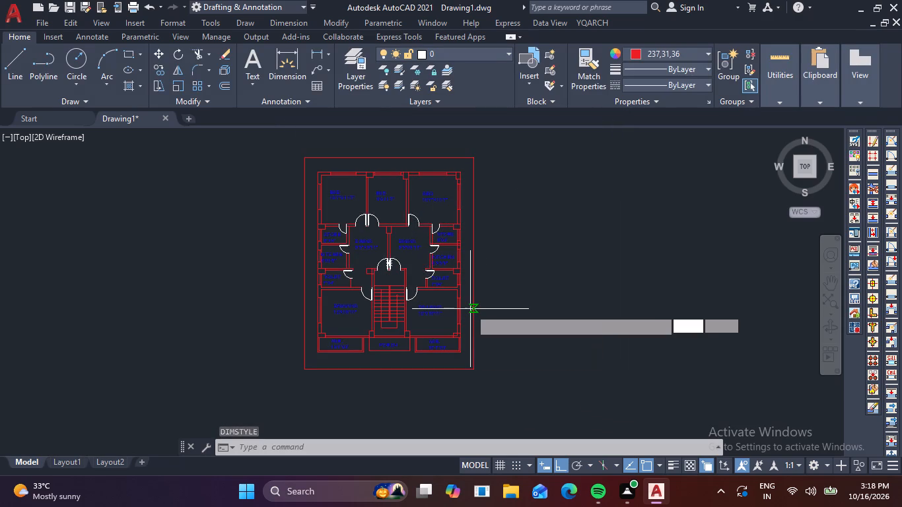
{"action": "middle_click_drag", "start_coordinate": [502, 226], "coordinate": [521, 302]}
{"action": "scroll", "coordinate": [456, 220], "scroll_direction": "up", "scroll_amount": 3}
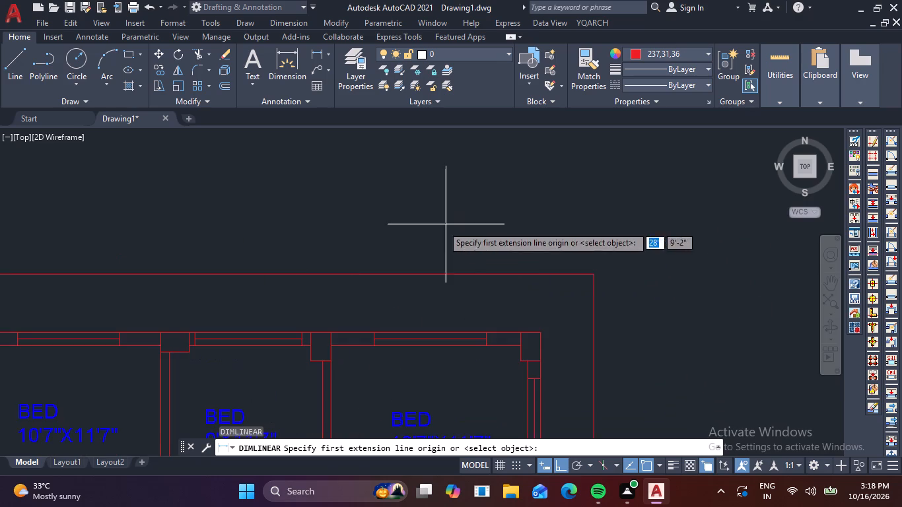
{"action": "scroll", "coordinate": [422, 258], "scroll_direction": "down", "scroll_amount": 1}
{"action": "key", "text": "space"}
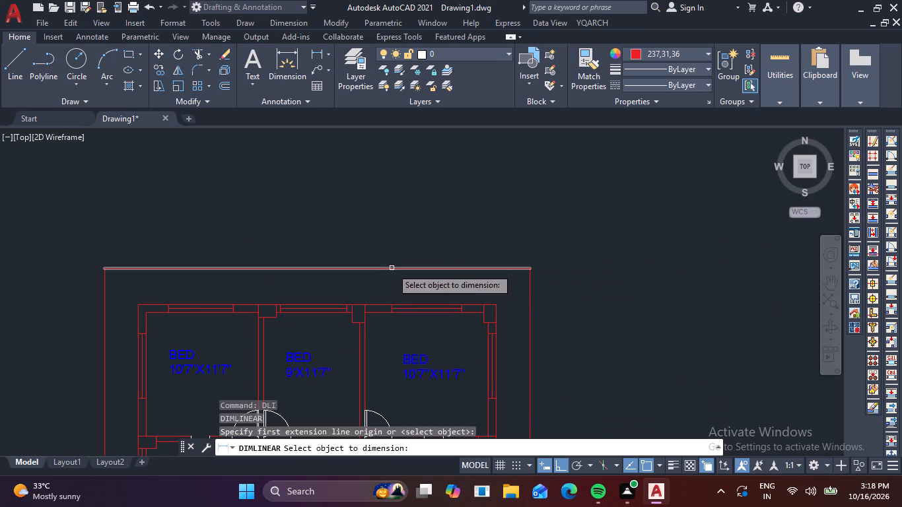
{"action": "left_click", "coordinate": [392, 268]}
{"action": "left_click", "coordinate": [404, 240]}
Add a vertical linear dimension to the border rectangle's right edge, placing the dimension line just outside it.
{"action": "middle_click_drag", "start_coordinate": [592, 283], "coordinate": [546, 184]}
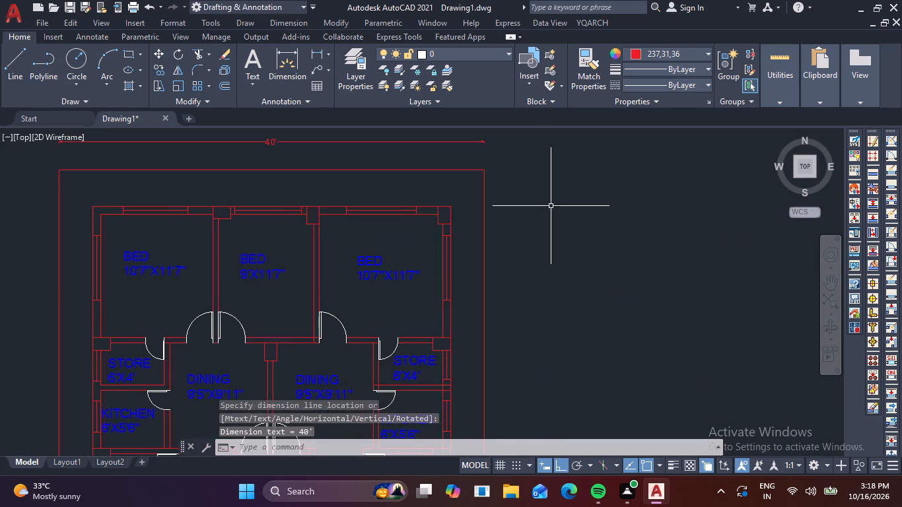
{"action": "key", "text": "space"}
{"action": "scroll", "coordinate": [559, 306], "scroll_direction": "down", "scroll_amount": 1}
{"action": "middle_click_drag", "start_coordinate": [569, 314], "coordinate": [517, 205]}
{"action": "scroll", "coordinate": [507, 253], "scroll_direction": "down", "scroll_amount": 1}
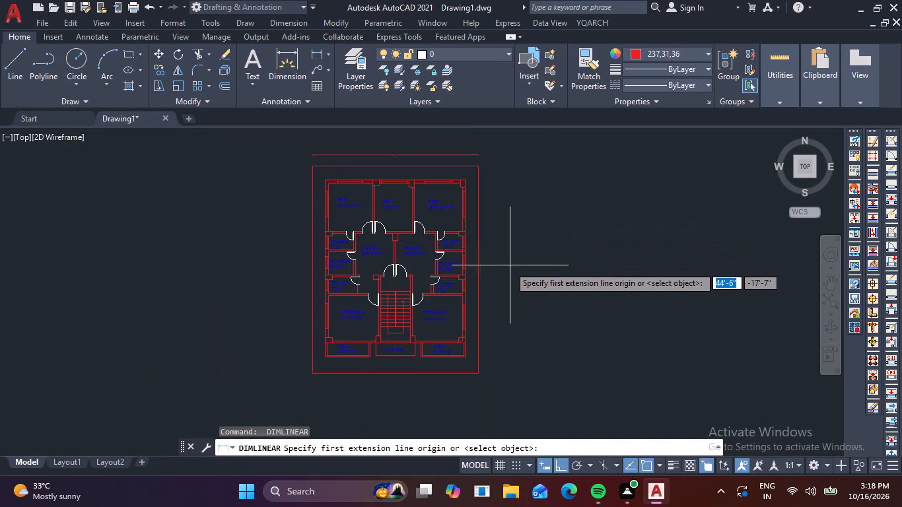
{"action": "key", "text": "space"}
{"action": "left_click", "coordinate": [478, 267]}
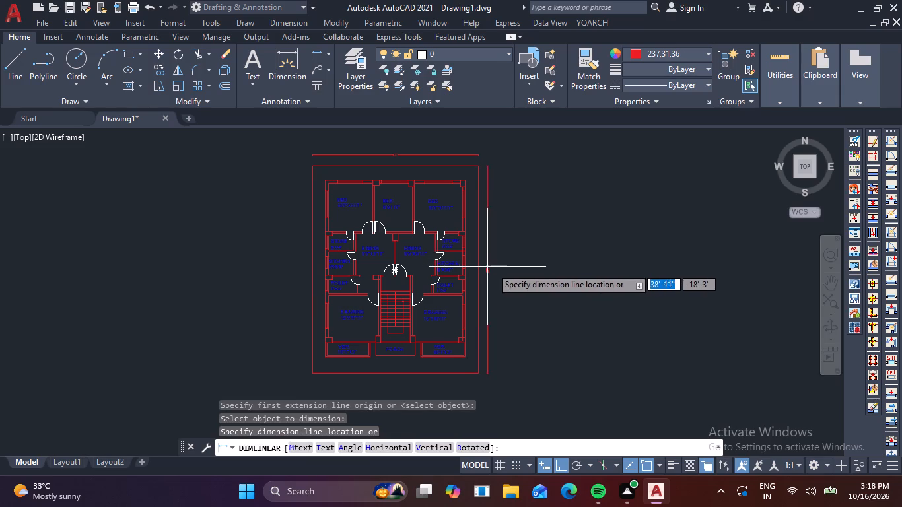
{"action": "left_click", "coordinate": [494, 268]}
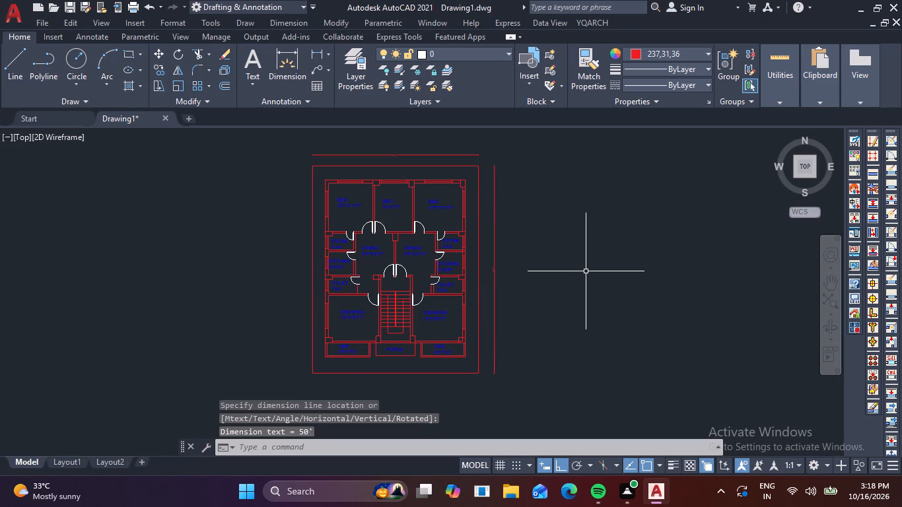
{"action": "key", "text": "Escape"}
{"action": "key", "text": "Escape"}
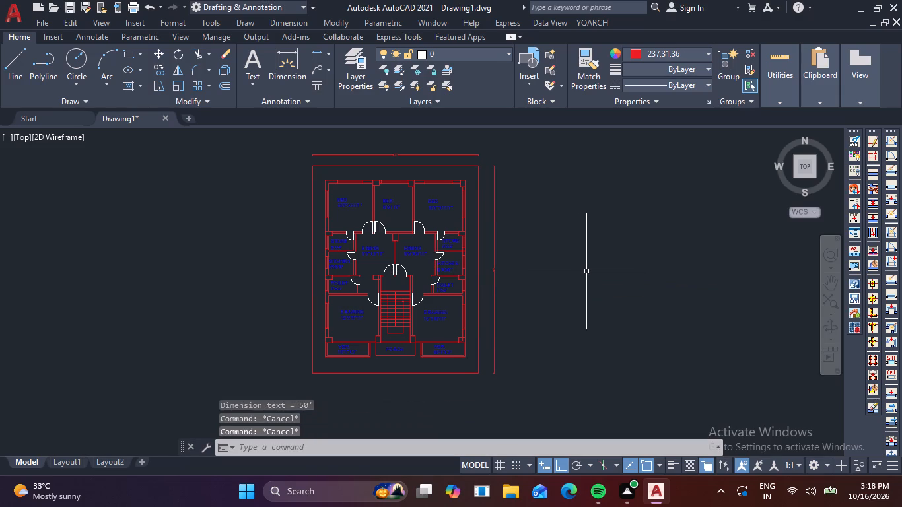
{"action": "key", "text": "Escape"}
{"action": "key", "text": "Escape"}
With Ortho off, copy the PORCH label to just below the lower-left corner of the border rectangle.
{"action": "scroll", "coordinate": [580, 275], "scroll_direction": "down", "scroll_amount": 2}
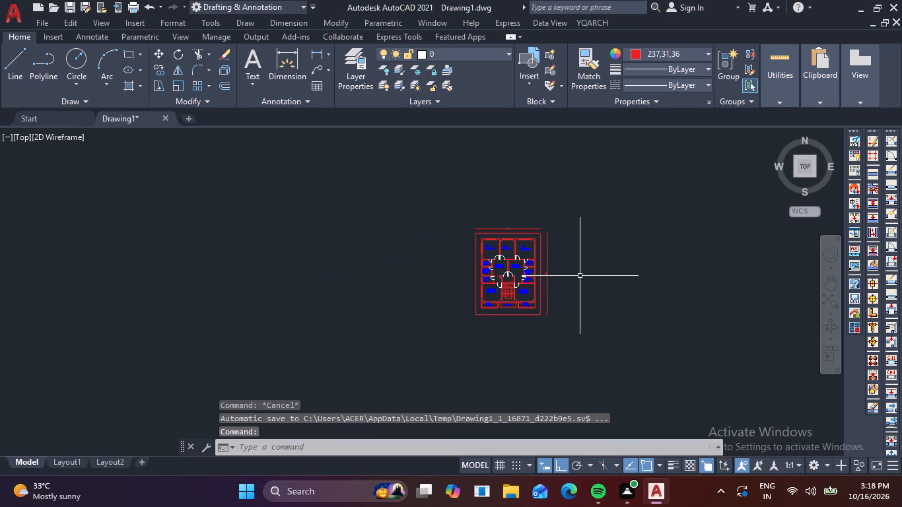
{"action": "middle_click_drag", "start_coordinate": [559, 302], "coordinate": [538, 248]}
{"action": "scroll", "coordinate": [476, 248], "scroll_direction": "up", "scroll_amount": 4}
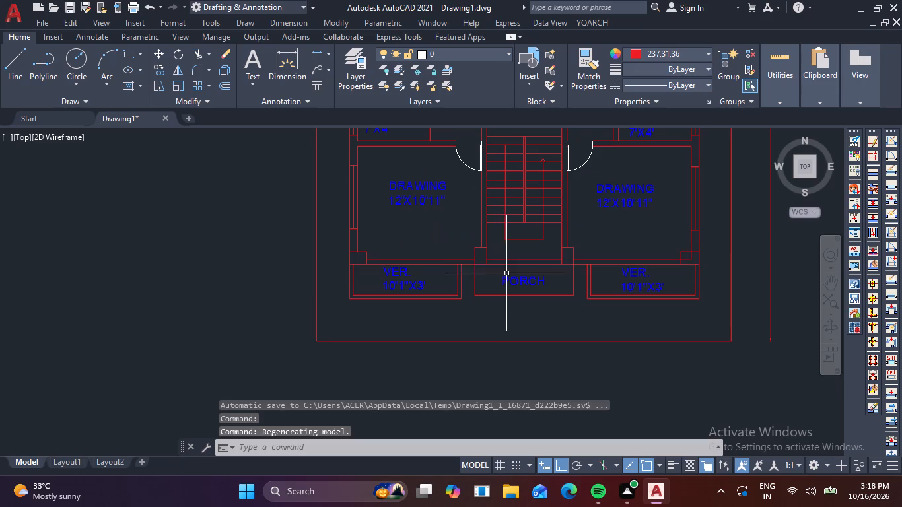
{"action": "left_click", "coordinate": [508, 277]}
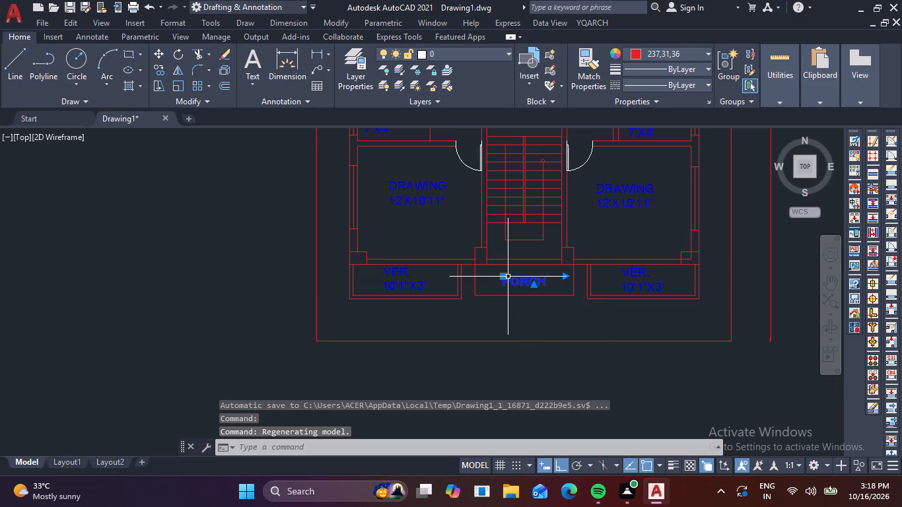
{"action": "type", "text": "CO"}
{"action": "key", "text": "space"}
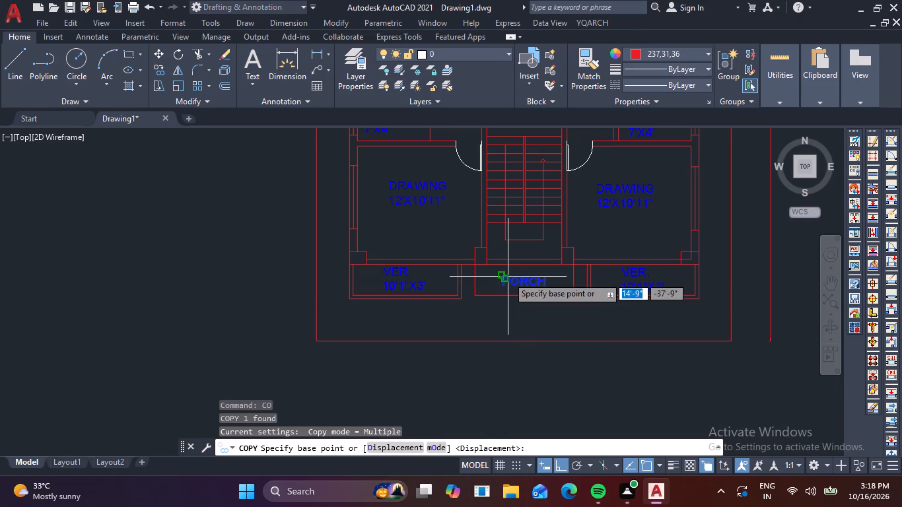
{"action": "left_click", "coordinate": [508, 277]}
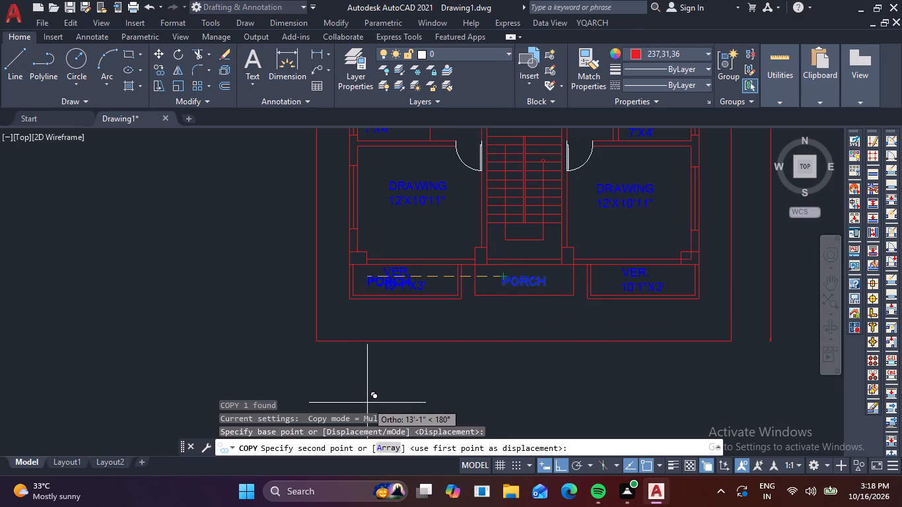
{"action": "key", "text": "F8"}
{"action": "middle_click_drag", "start_coordinate": [338, 368], "coordinate": [349, 336]}
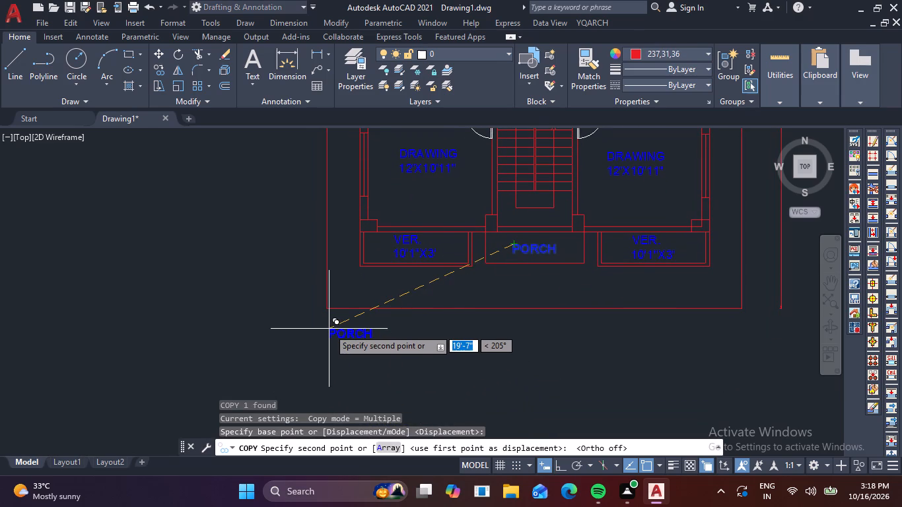
{"action": "left_click", "coordinate": [331, 324]}
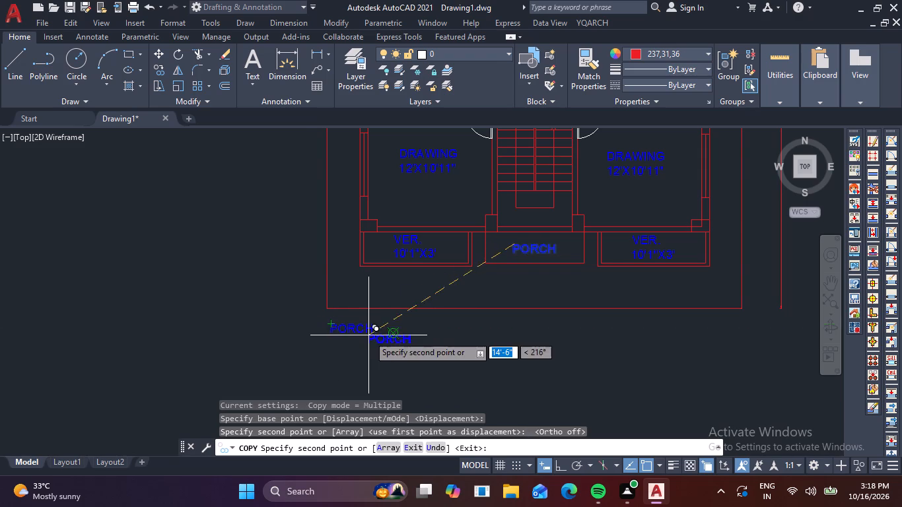
{"action": "key", "text": "Escape"}
Replace the copied PORCH label below the border with "1ST & TYPICAL FLOOR PLAN", widening its text frame to fit.
{"action": "double_click", "coordinate": [373, 334]}
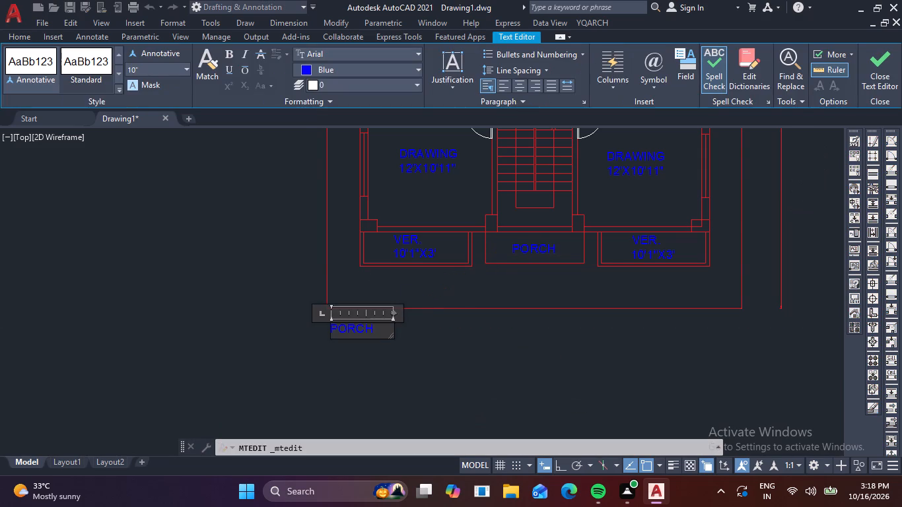
{"action": "key", "text": "BackSpace"}
{"action": "key", "text": "BackSpace"}
{"action": "key", "text": "BackSpace"}
{"action": "key", "text": "BackSpace"}
{"action": "key", "text": "BackSpace"}
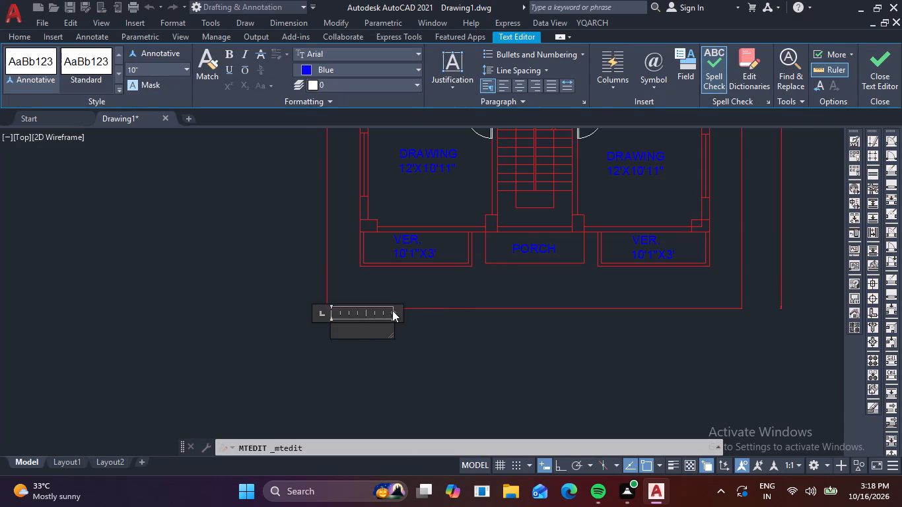
{"action": "left_click_drag", "start_coordinate": [392, 313], "coordinate": [532, 316]}
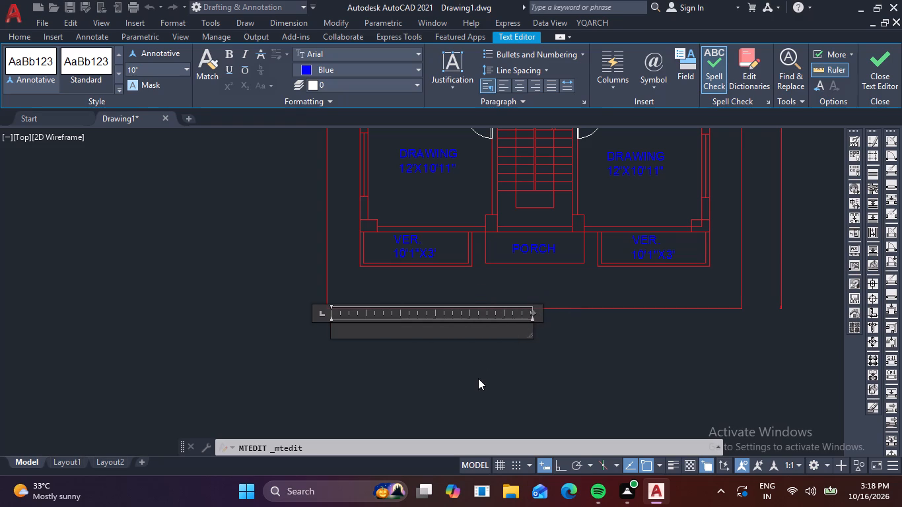
{"action": "type", "text": "1ST"}
{"action": "key", "text": "space"}
{"action": "type", "text": "&"}
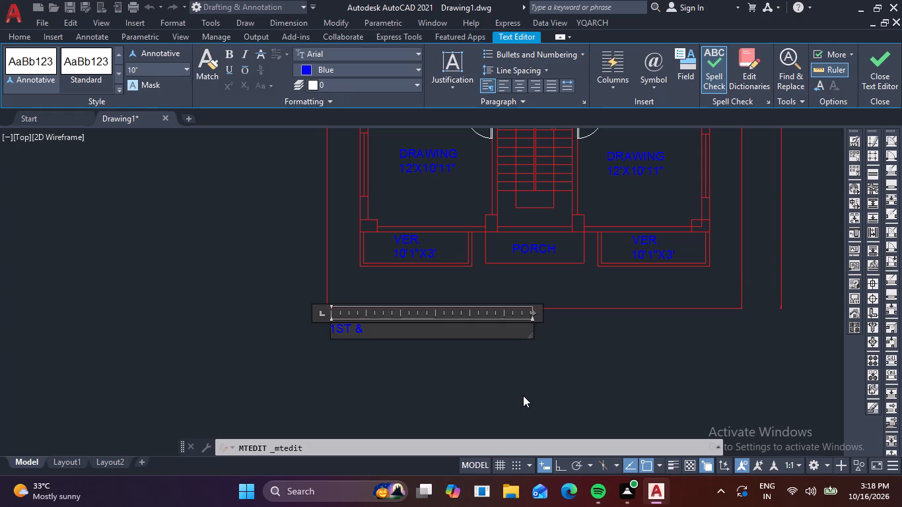
{"action": "key", "text": "space"}
{"action": "type", "text": "TY"}
{"action": "type", "text": "PI"}
{"action": "type", "text": "CAL"}
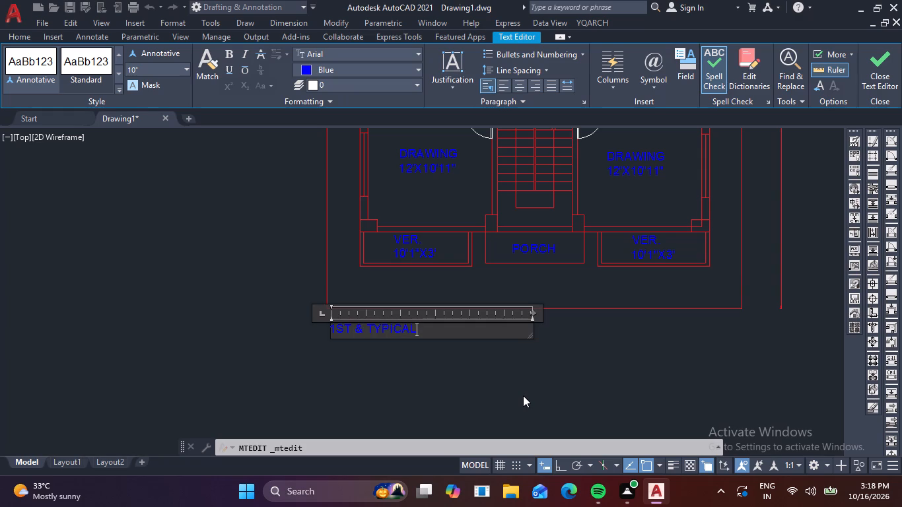
{"action": "key", "text": "space"}
{"action": "type", "text": "FLOOR"}
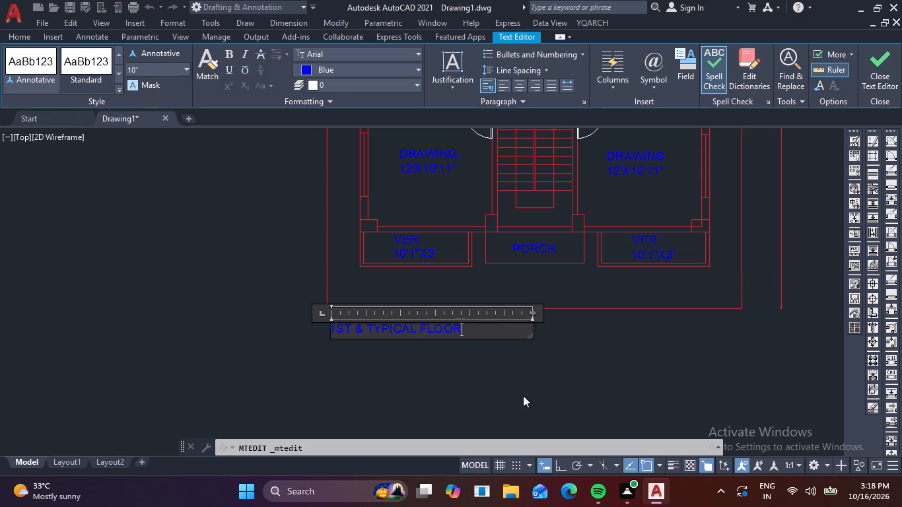
{"action": "key", "text": "space"}
{"action": "type", "text": "PLAN"}
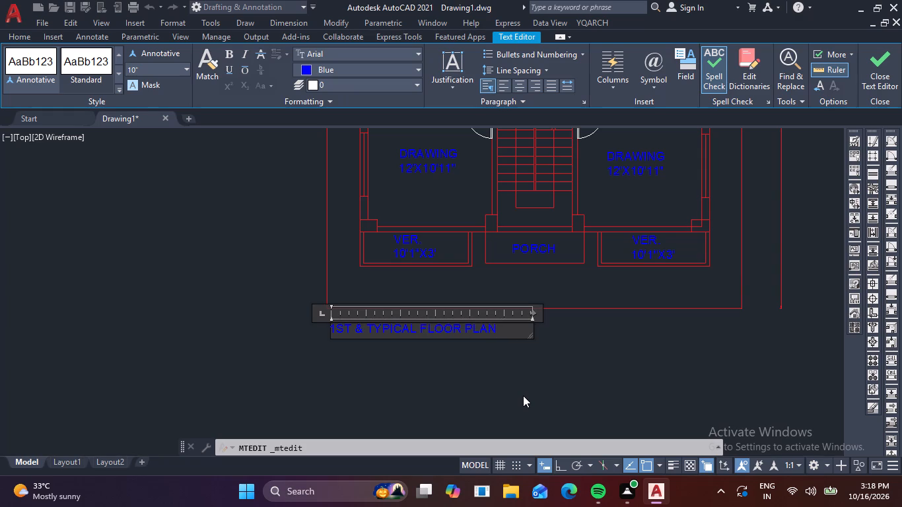
Set the floor plan title's text height to 18 inches and widen its frame so the title fits on one line.
{"action": "left_click_drag", "start_coordinate": [504, 327], "coordinate": [348, 341]}
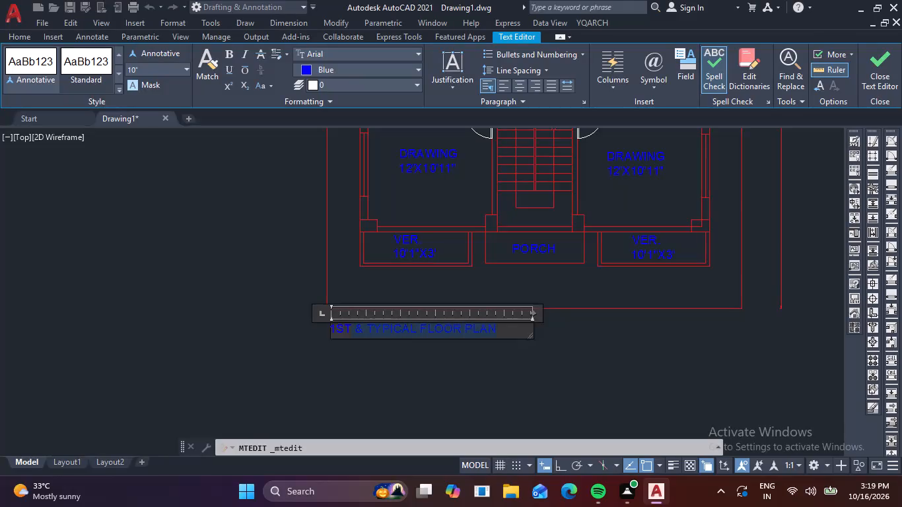
{"action": "left_click_drag", "start_coordinate": [348, 341], "coordinate": [250, 343]}
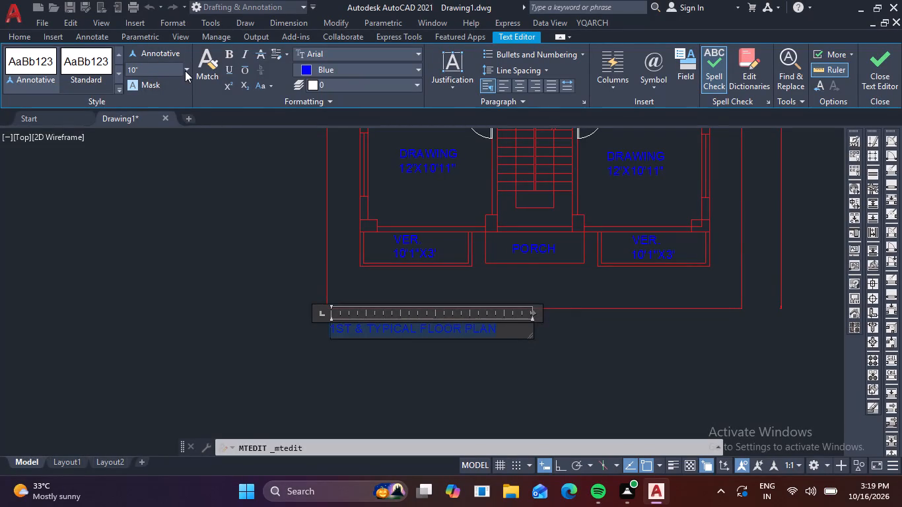
{"action": "left_click", "coordinate": [185, 70]}
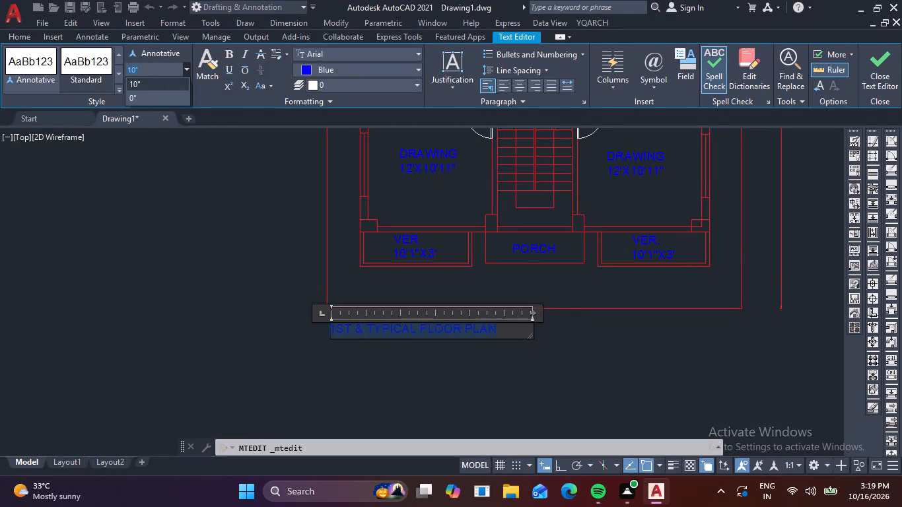
{"action": "left_click", "coordinate": [149, 73]}
{"action": "key", "text": "1"}
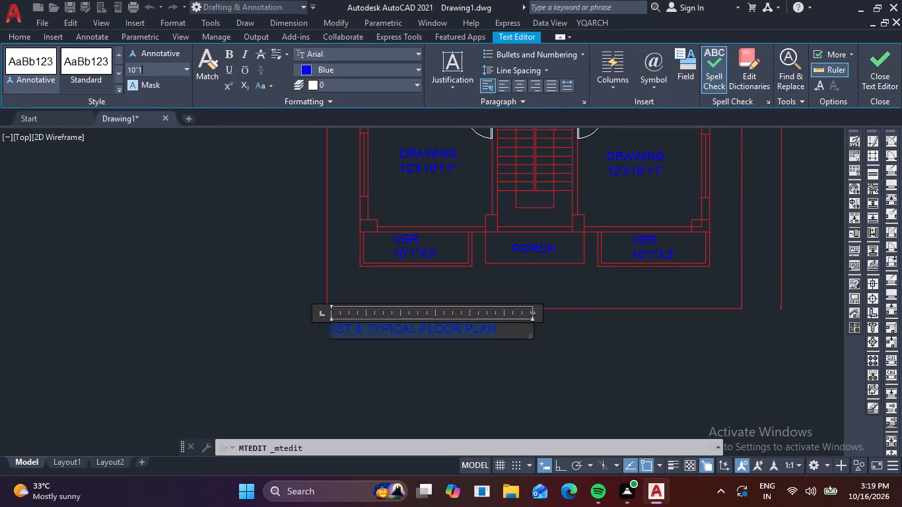
{"action": "key", "text": "8"}
{"action": "key", "text": "Return"}
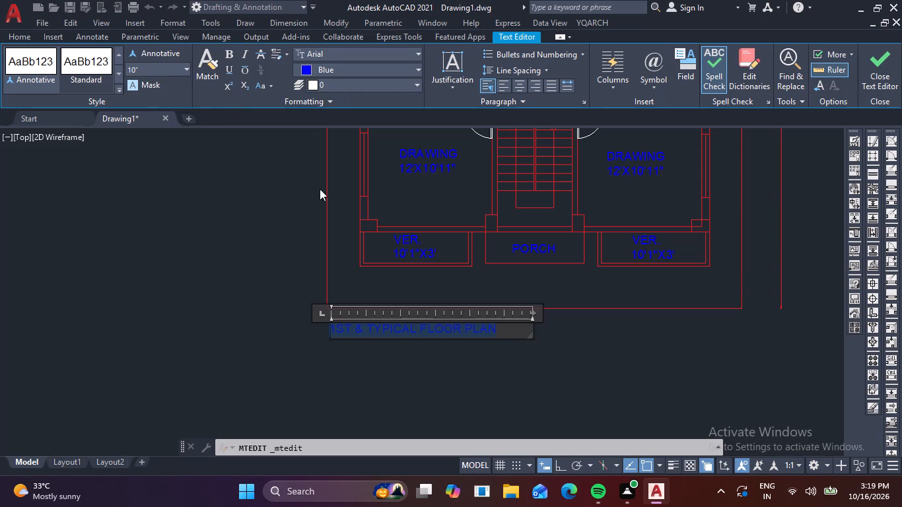
{"action": "left_click_drag", "start_coordinate": [508, 321], "coordinate": [300, 313]}
{"action": "left_click", "coordinate": [155, 67]}
{"action": "type", "text": "18"}
{"action": "key", "text": "Return"}
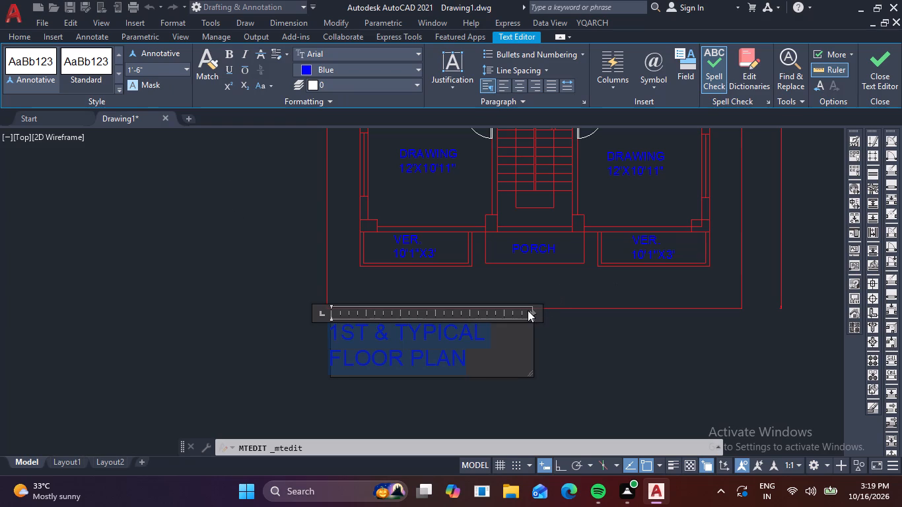
{"action": "left_click_drag", "start_coordinate": [532, 313], "coordinate": [613, 320]}
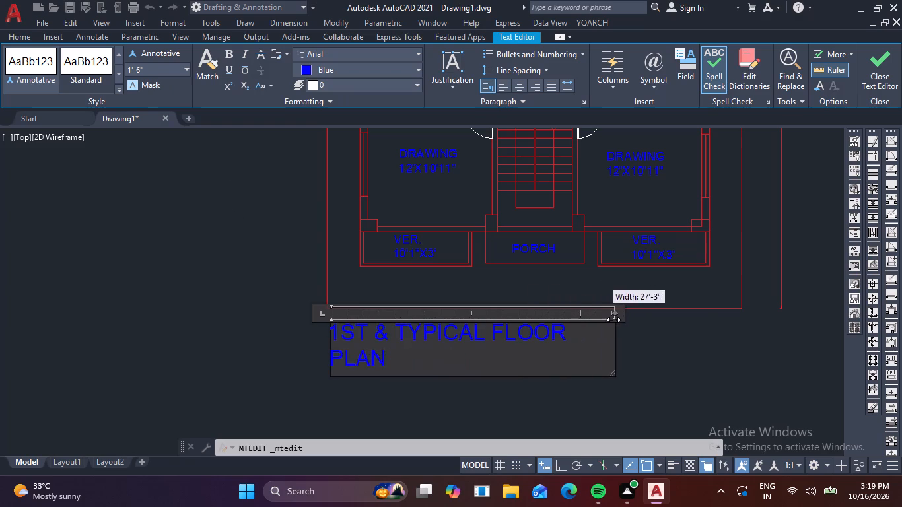
{"action": "left_click_drag", "start_coordinate": [613, 320], "coordinate": [689, 320]}
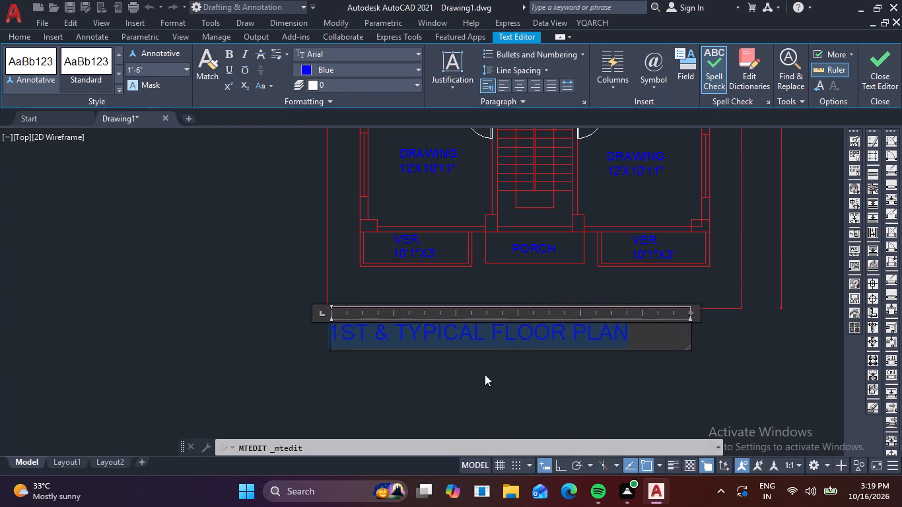
{"action": "left_click", "coordinate": [482, 373]}
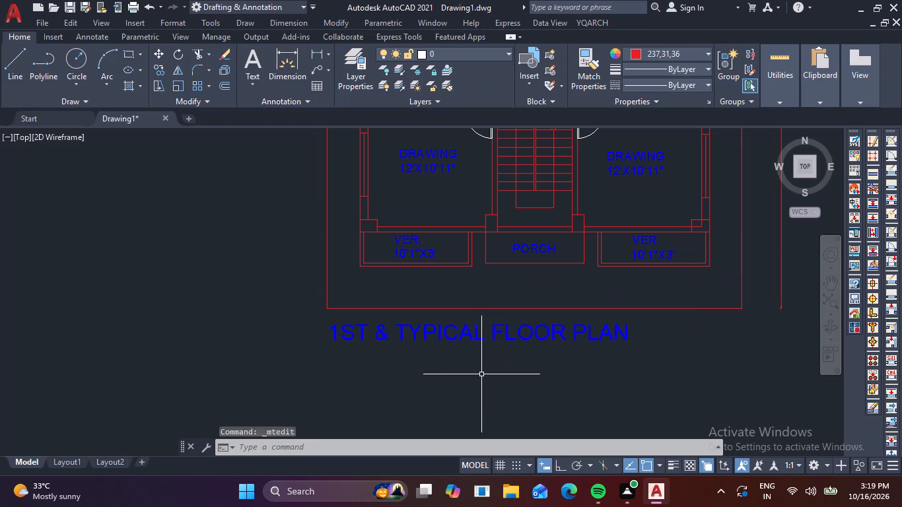
Change the color of the floor plan title below the border to ByBlock.
{"action": "left_click", "coordinate": [491, 333]}
{"action": "left_click", "coordinate": [504, 329]}
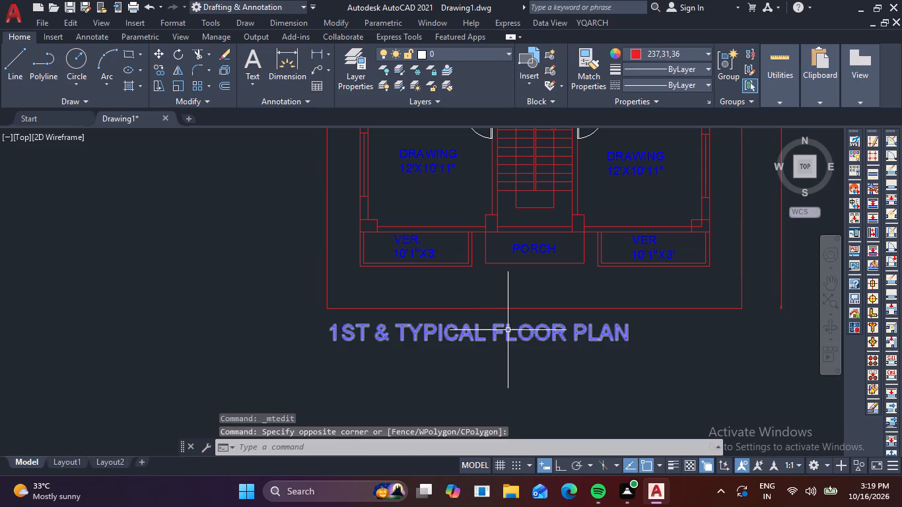
{"action": "left_click", "coordinate": [508, 330]}
{"action": "type", "text": "PR"}
{"action": "key", "text": "space"}
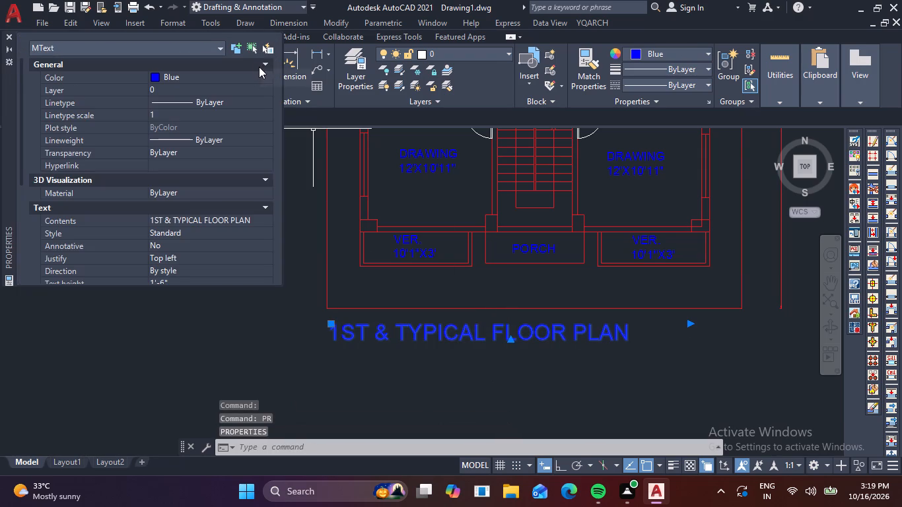
{"action": "left_click", "coordinate": [266, 75]}
{"action": "left_click", "coordinate": [266, 75]}
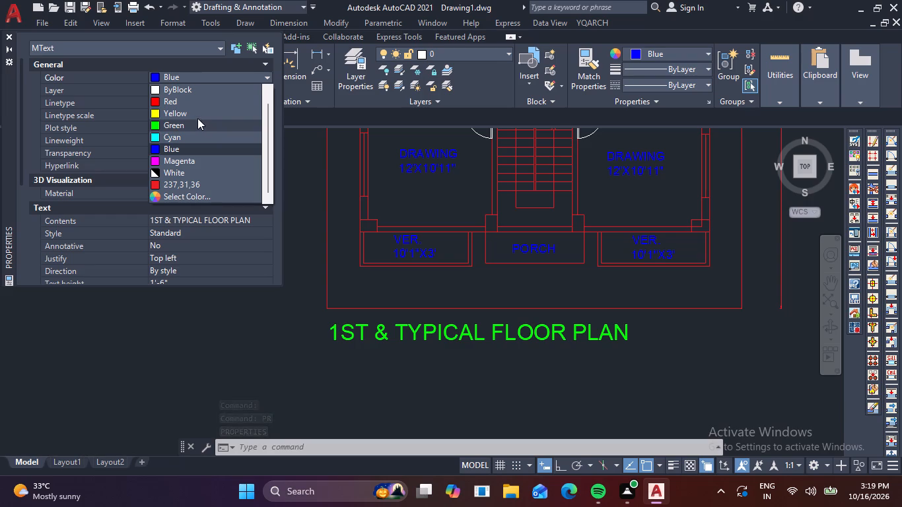
{"action": "left_click", "coordinate": [176, 86]}
{"action": "key", "text": "Escape"}
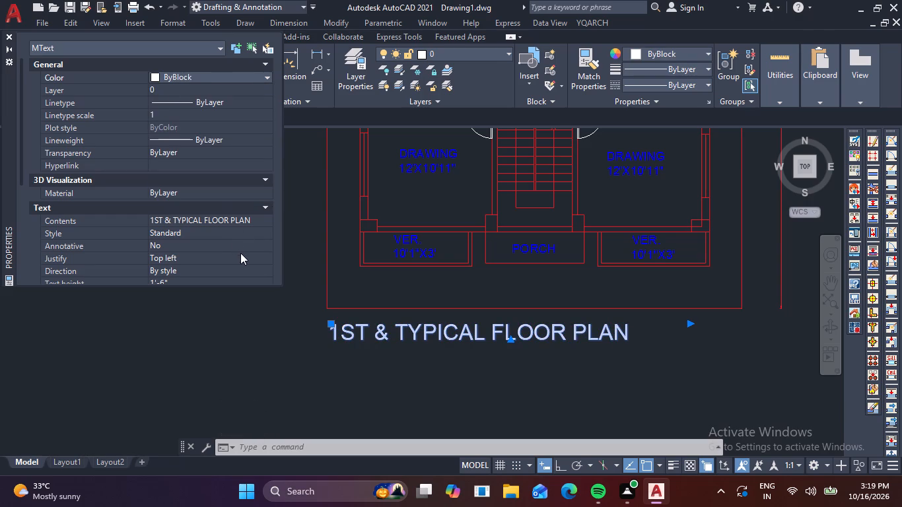
{"action": "left_click", "coordinate": [6, 33]}
{"action": "left_click_drag", "start_coordinate": [70, 180], "coordinate": [76, 184]}
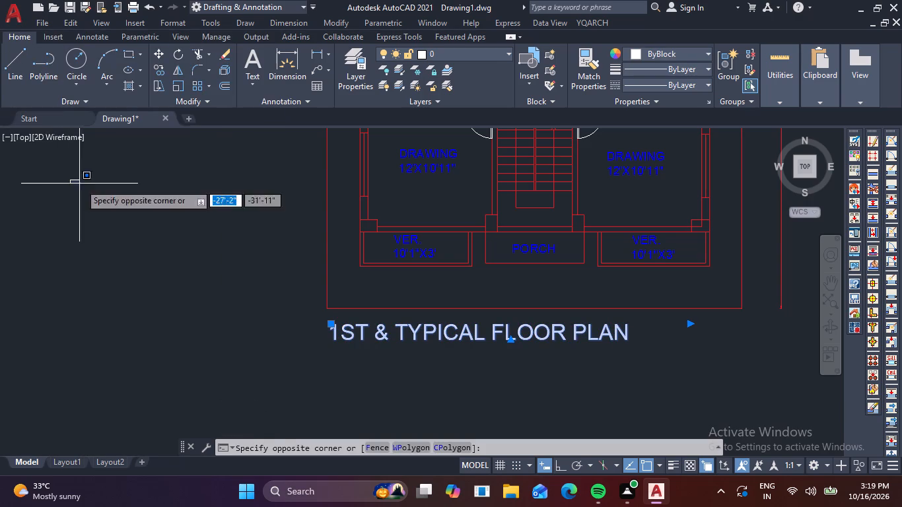
{"action": "key", "text": "Escape"}
{"action": "key", "text": "Escape"}
Save the drawing in the Documents folder under the file name KRISHNA.
{"action": "scroll", "coordinate": [139, 225], "scroll_direction": "down", "scroll_amount": 2}
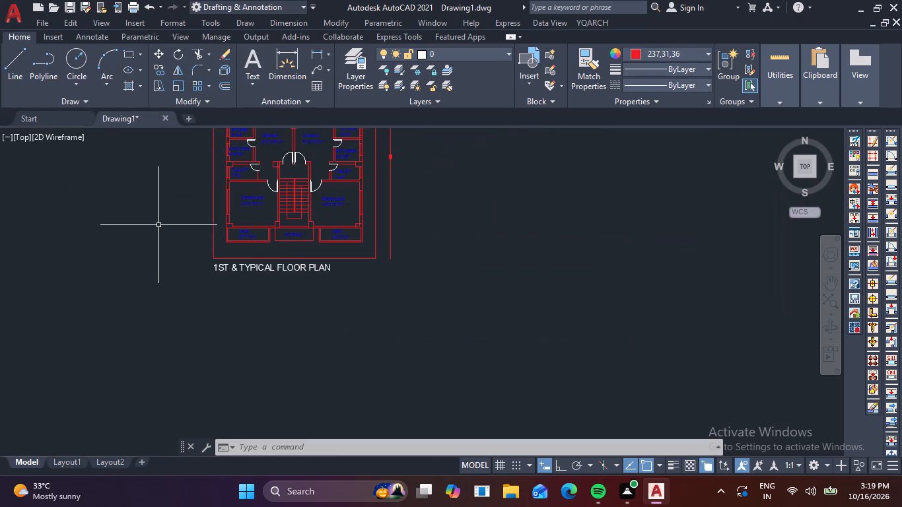
{"action": "middle_click_drag", "start_coordinate": [162, 226], "coordinate": [196, 332]}
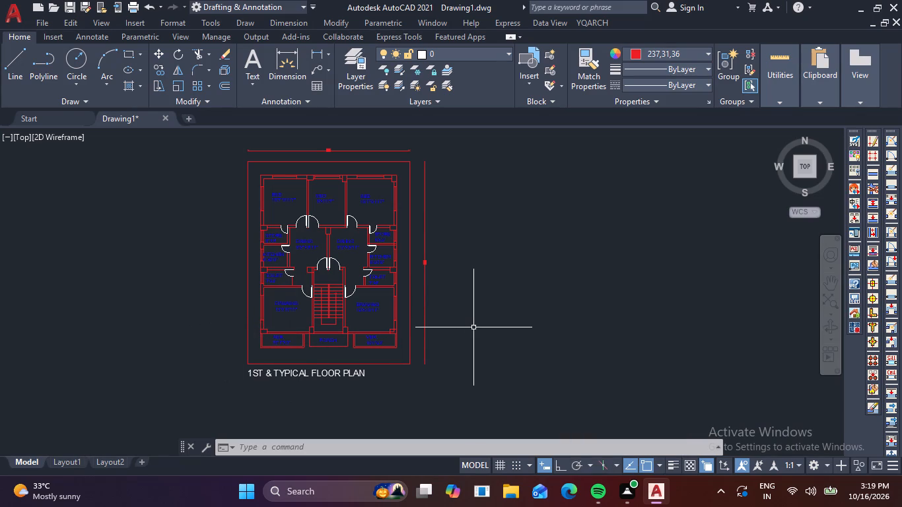
{"action": "key", "text": "ctrl+s"}
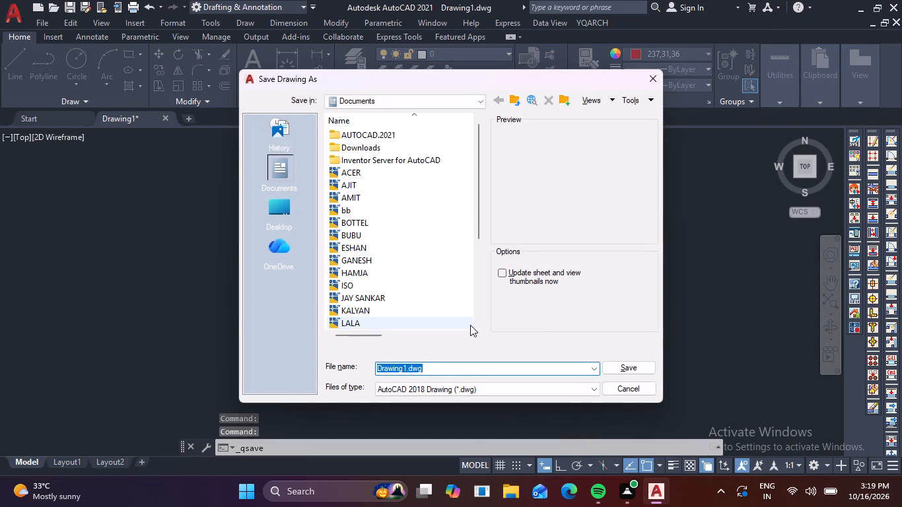
{"action": "key", "text": "BackSpace"}
{"action": "type", "text": "KRI"}
{"action": "type", "text": "SH"}
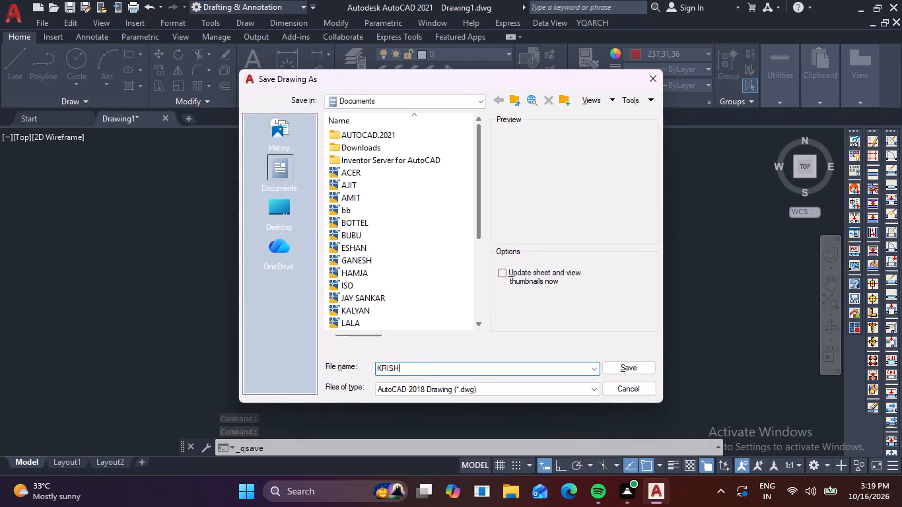
{"action": "type", "text": "NA"}
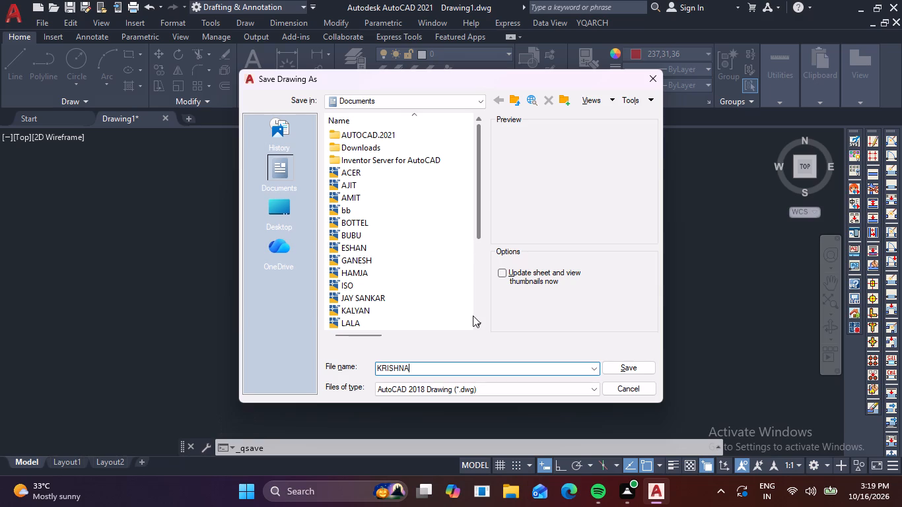
{"action": "left_click", "coordinate": [624, 366]}
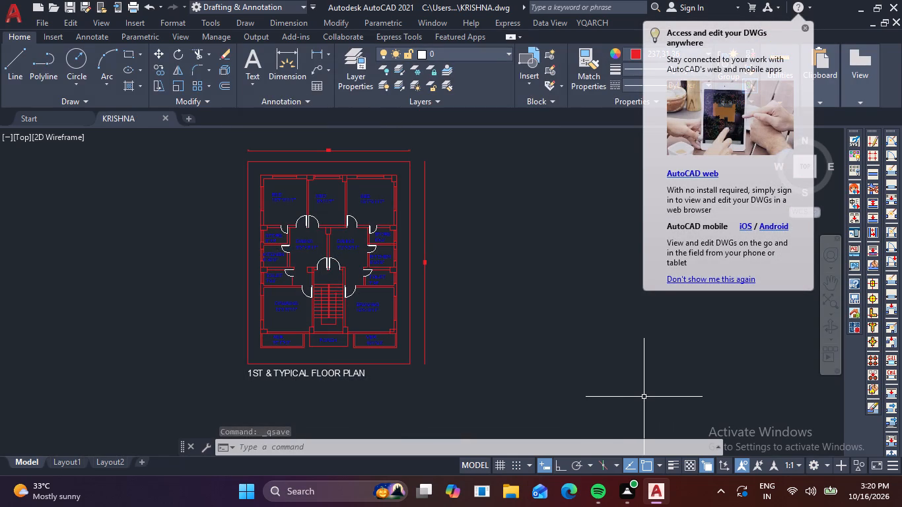
Hatch the interiors of both VER. areas beside the porch with the NET3 pattern.
{"action": "type", "text": "H"}
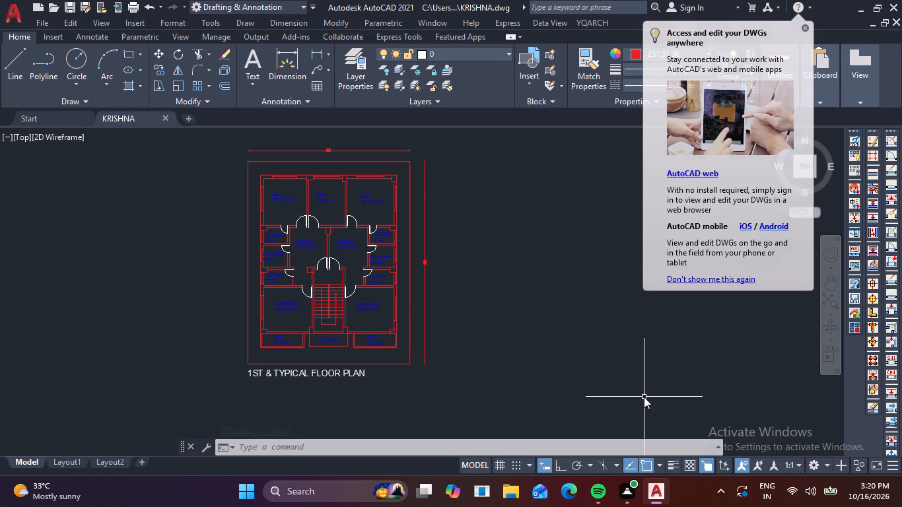
{"action": "key", "text": "space"}
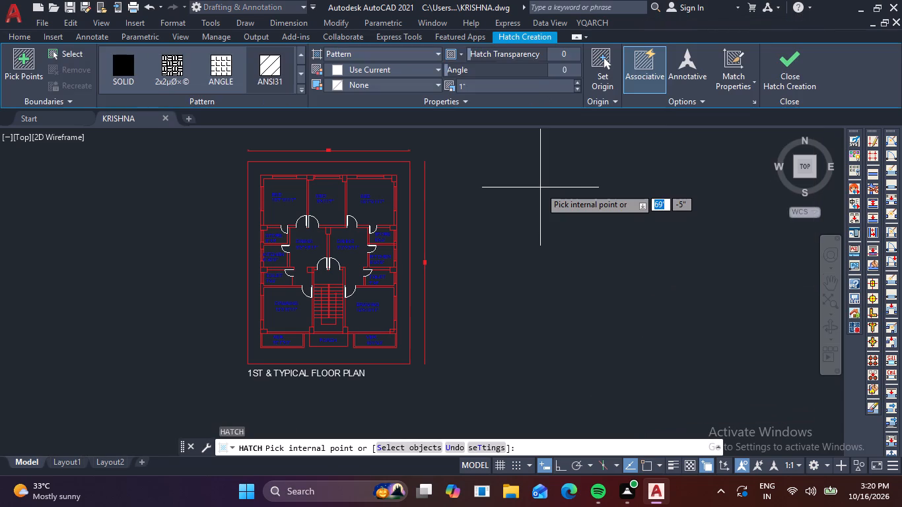
{"action": "left_click", "coordinate": [305, 88]}
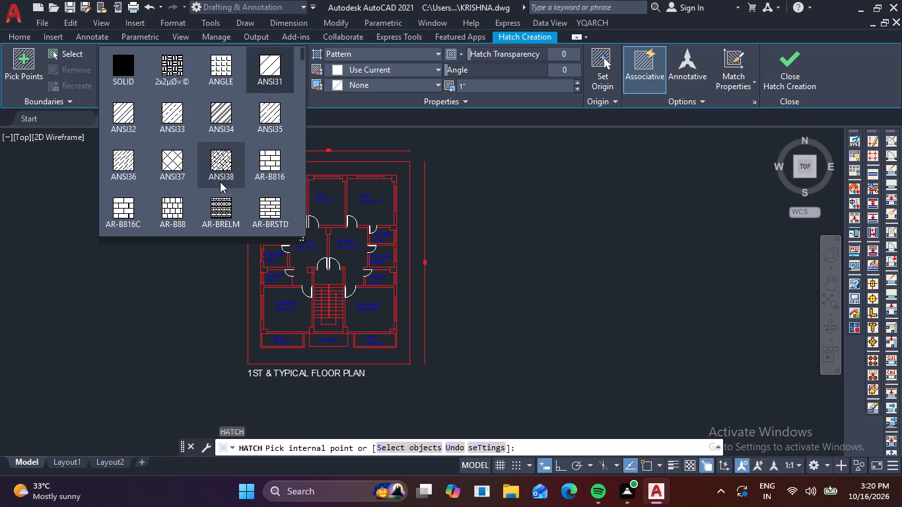
{"action": "scroll", "coordinate": [229, 180], "scroll_direction": "down", "scroll_amount": 1}
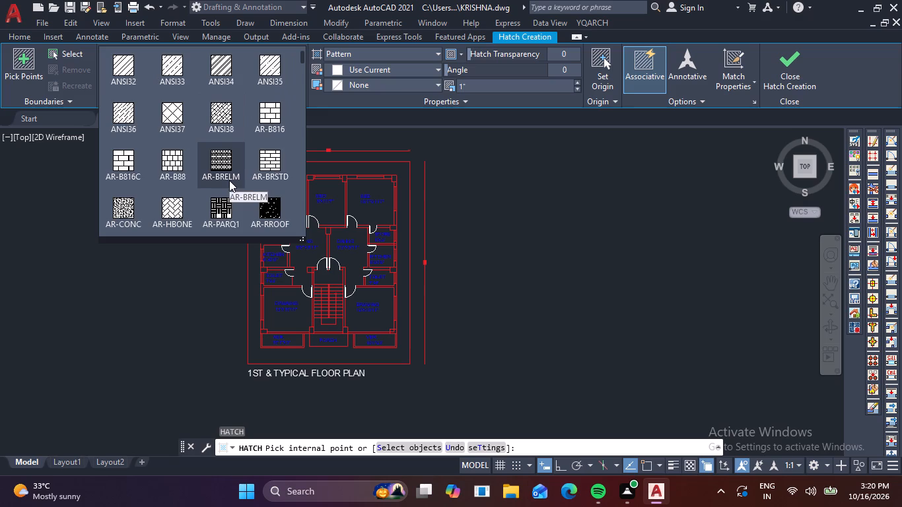
{"action": "scroll", "coordinate": [229, 180], "scroll_direction": "down", "scroll_amount": 2}
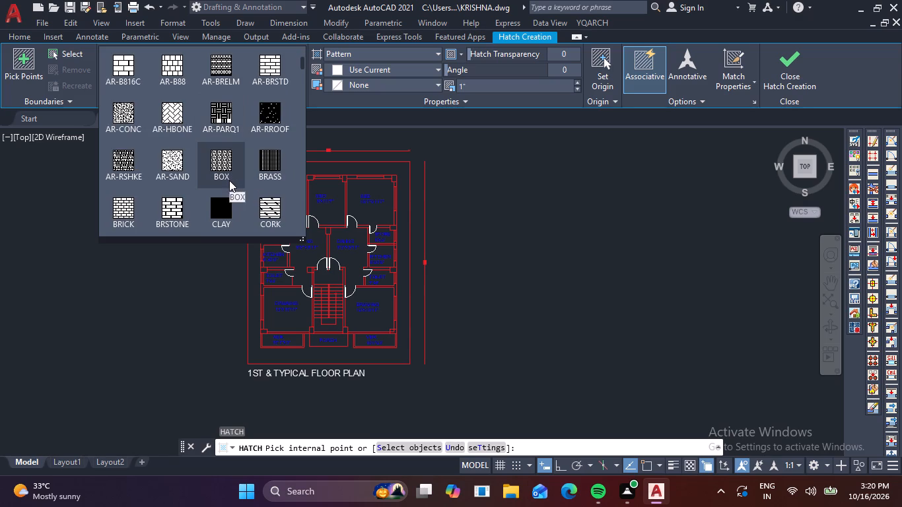
{"action": "scroll", "coordinate": [229, 180], "scroll_direction": "down", "scroll_amount": 3}
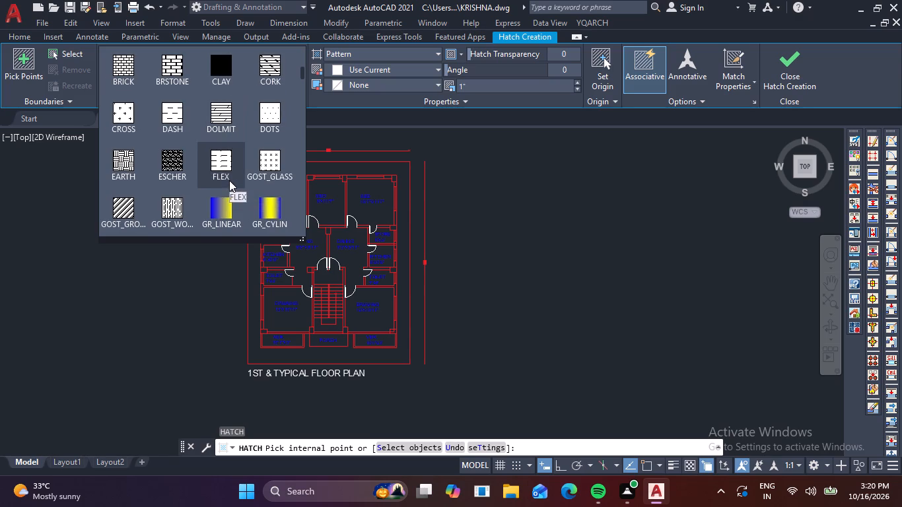
{"action": "scroll", "coordinate": [229, 180], "scroll_direction": "down", "scroll_amount": 2}
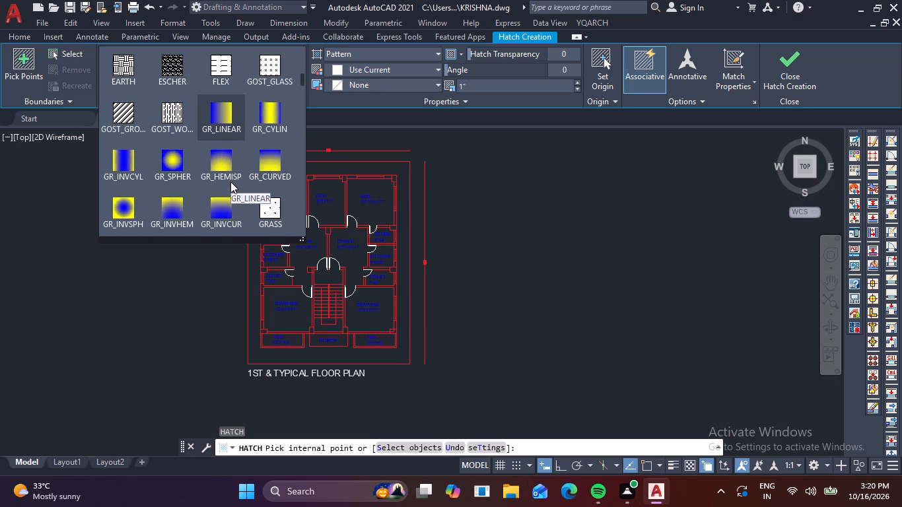
{"action": "scroll", "coordinate": [230, 182], "scroll_direction": "down", "scroll_amount": 1}
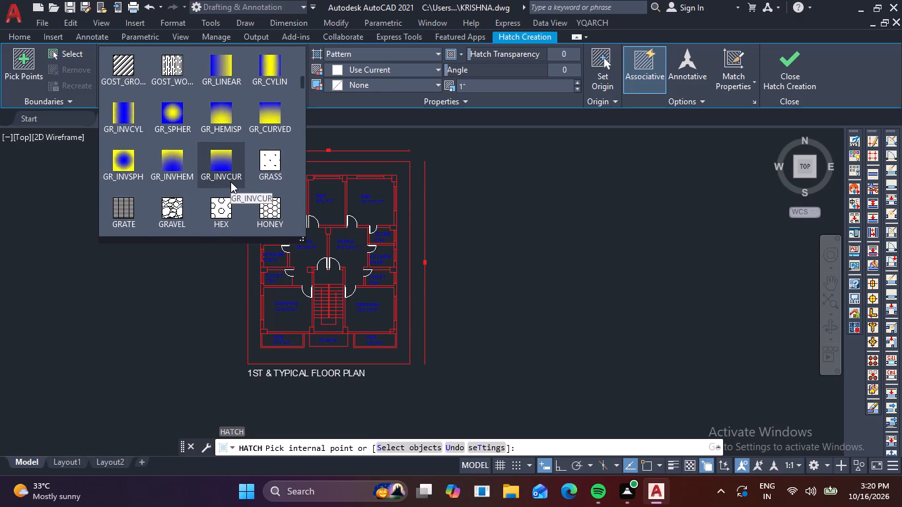
{"action": "scroll", "coordinate": [230, 182], "scroll_direction": "down", "scroll_amount": 3}
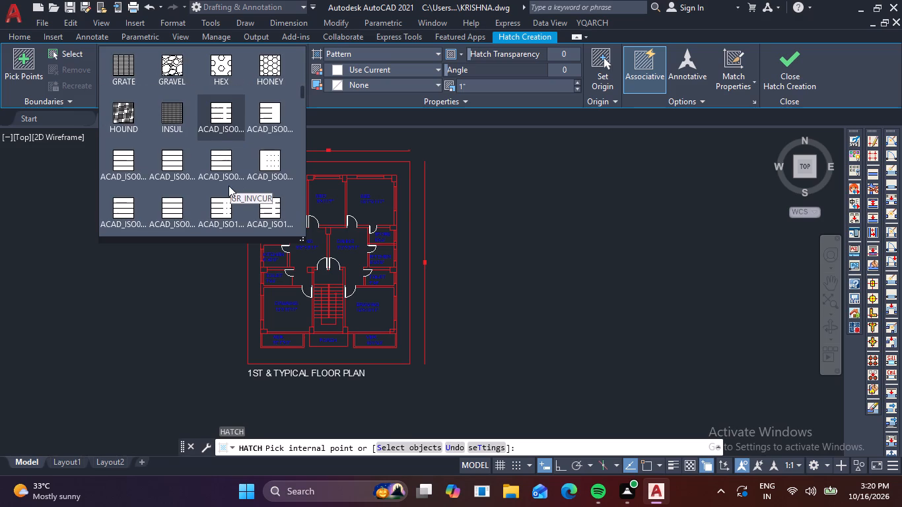
{"action": "scroll", "coordinate": [228, 186], "scroll_direction": "down", "scroll_amount": 4}
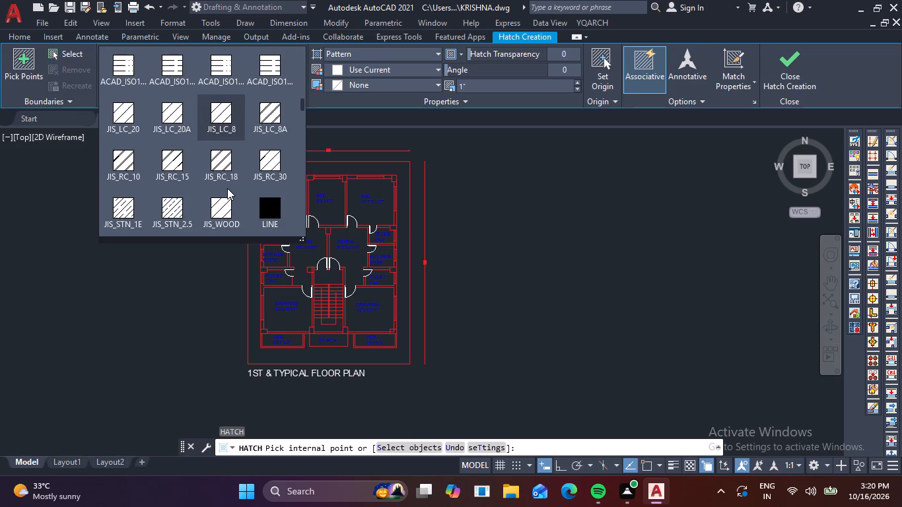
{"action": "scroll", "coordinate": [227, 188], "scroll_direction": "down", "scroll_amount": 2}
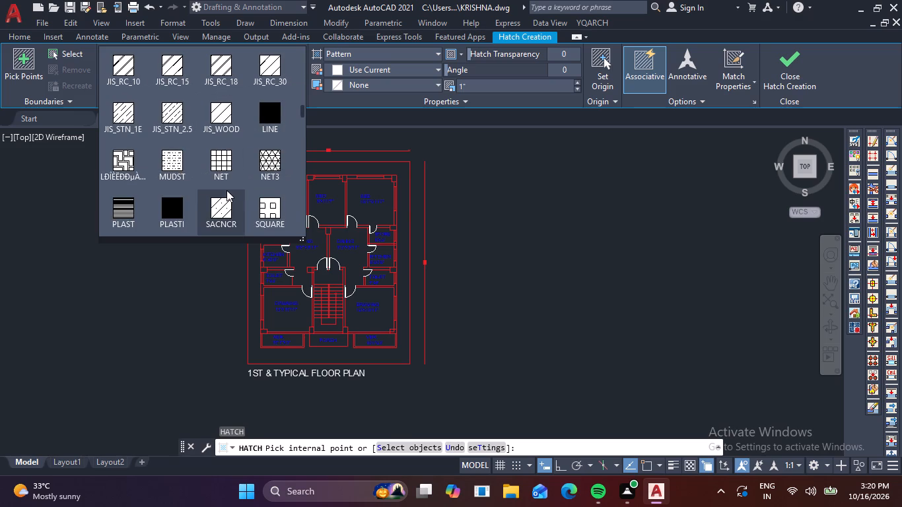
{"action": "left_click", "coordinate": [280, 157]}
{"action": "scroll", "coordinate": [280, 346], "scroll_direction": "up", "scroll_amount": 3}
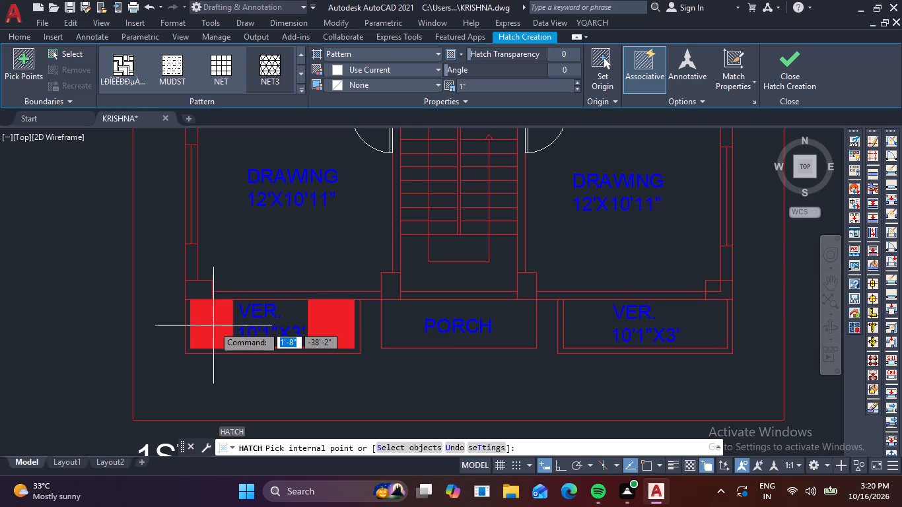
{"action": "left_click", "coordinate": [213, 325]}
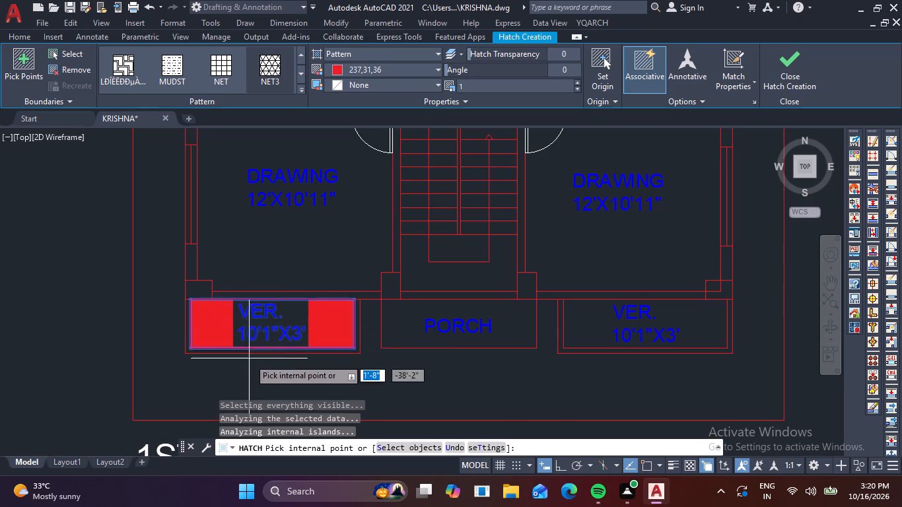
{"action": "left_click", "coordinate": [705, 321]}
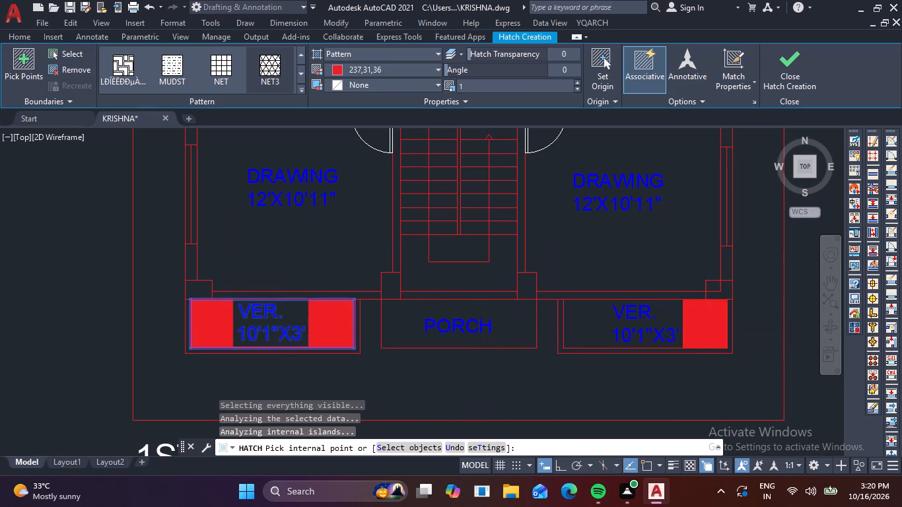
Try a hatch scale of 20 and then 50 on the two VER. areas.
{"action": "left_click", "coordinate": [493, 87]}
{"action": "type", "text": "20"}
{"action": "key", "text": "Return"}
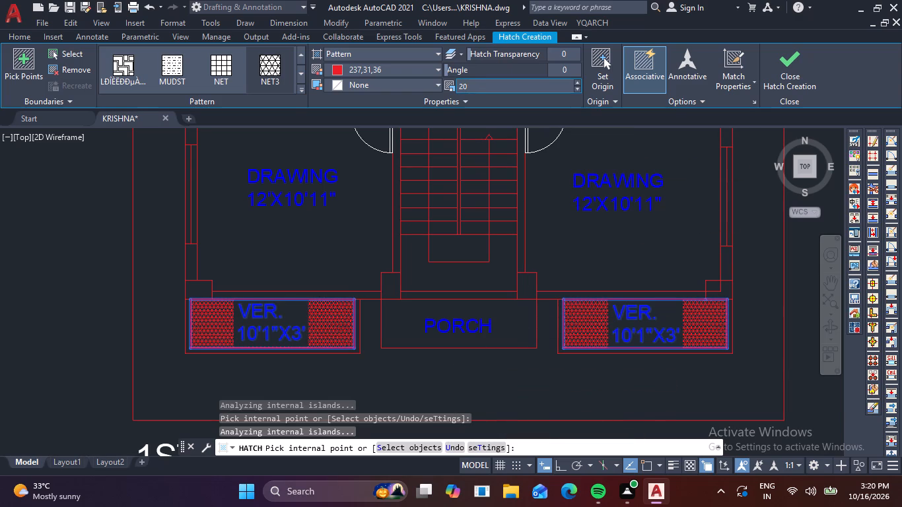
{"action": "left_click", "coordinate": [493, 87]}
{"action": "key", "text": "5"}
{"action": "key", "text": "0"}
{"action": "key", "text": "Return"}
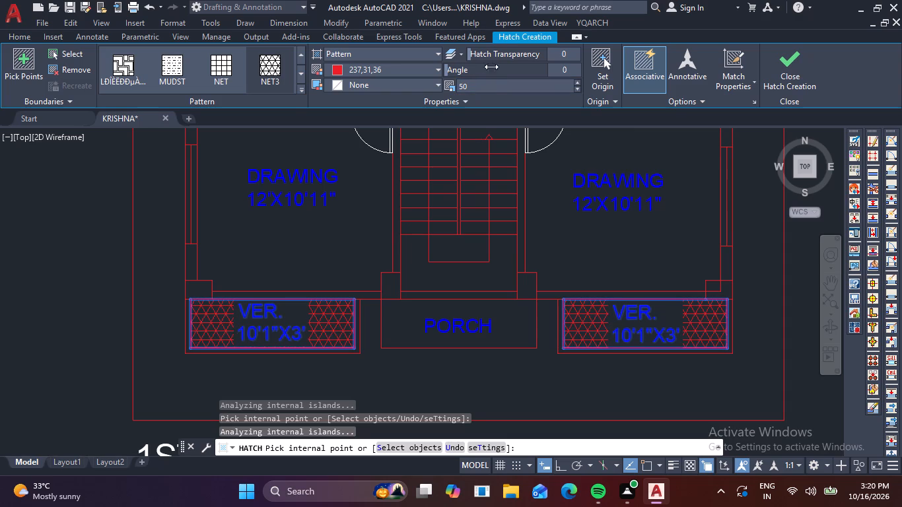
Set the hatch scale of the two VER. areas to 80 and finish the hatch.
{"action": "left_click", "coordinate": [489, 81]}
{"action": "left_click", "coordinate": [490, 86]}
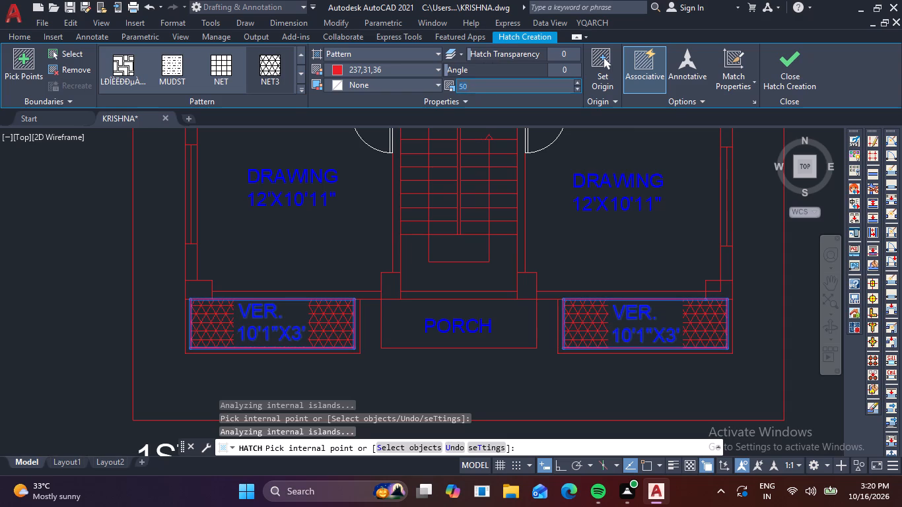
{"action": "key", "text": "8"}
{"action": "key", "text": "0"}
{"action": "key", "text": "Return"}
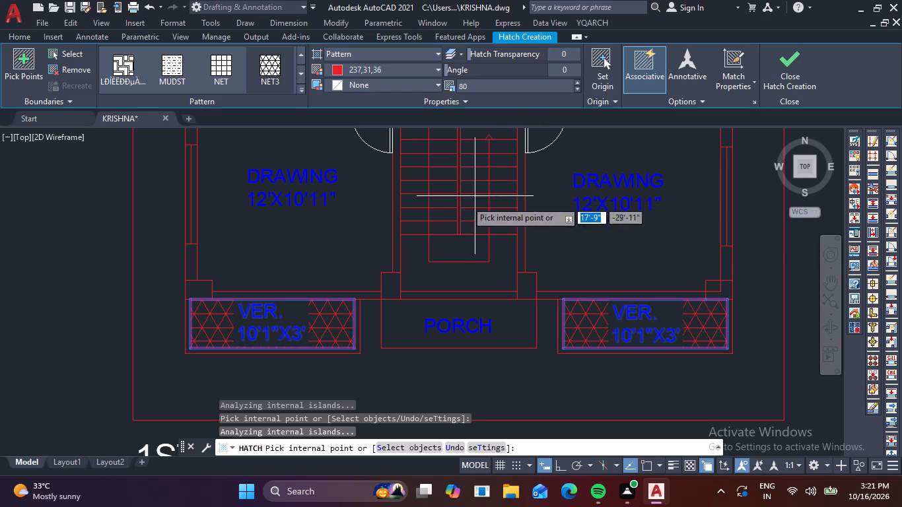
{"action": "left_click", "coordinate": [793, 67]}
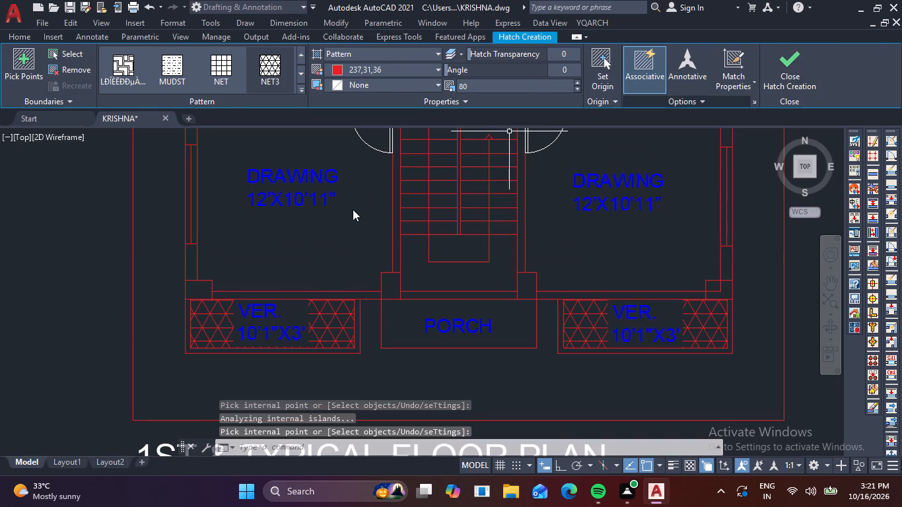
Set up a plot using the previous plot settings, with a plot window enclosing the border, its outer dimensions and the title.
{"action": "scroll", "coordinate": [315, 230], "scroll_direction": "down", "scroll_amount": 4}
{"action": "middle_click_drag", "start_coordinate": [452, 220], "coordinate": [490, 276]}
{"action": "scroll", "coordinate": [472, 257], "scroll_direction": "up", "scroll_amount": 1}
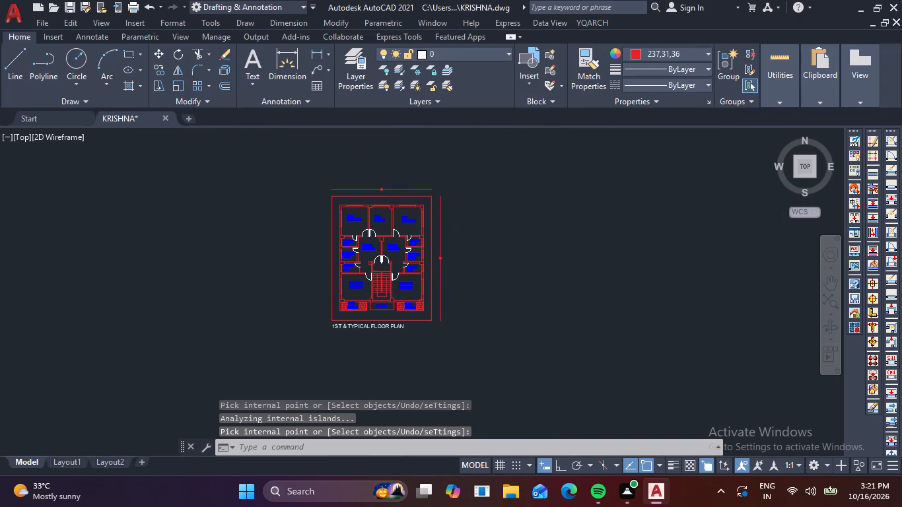
{"action": "scroll", "coordinate": [472, 257], "scroll_direction": "up", "scroll_amount": 1}
{"action": "scroll", "coordinate": [472, 257], "scroll_direction": "down", "scroll_amount": 1}
{"action": "middle_click_drag", "start_coordinate": [472, 257], "coordinate": [569, 288]}
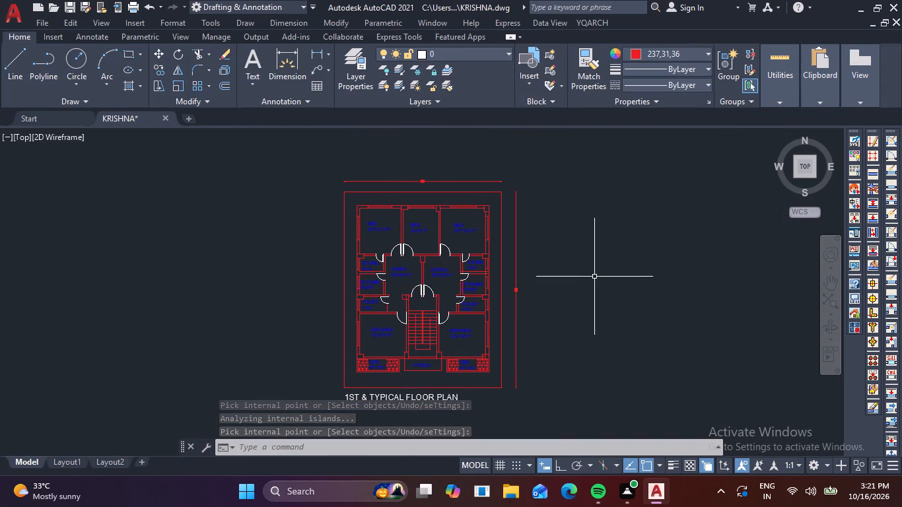
{"action": "middle_click_drag", "start_coordinate": [628, 253], "coordinate": [689, 238]}
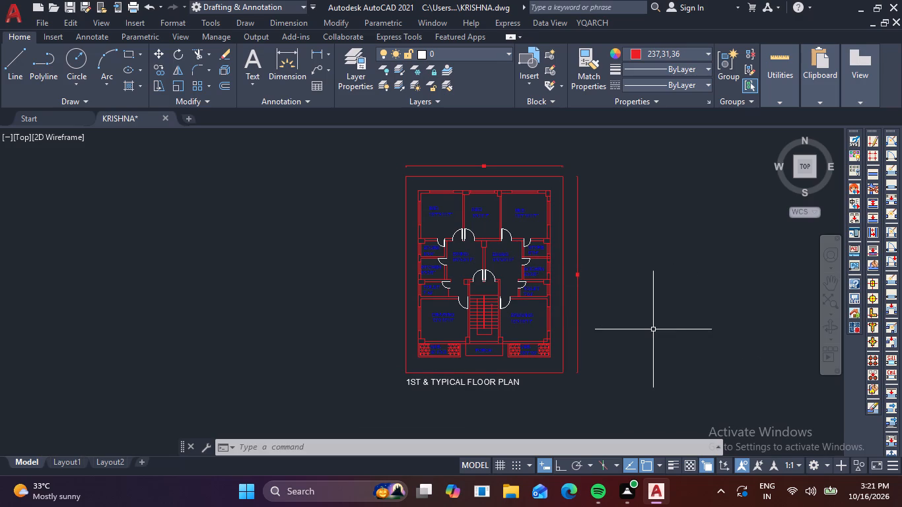
{"action": "key", "text": "ctrl+p"}
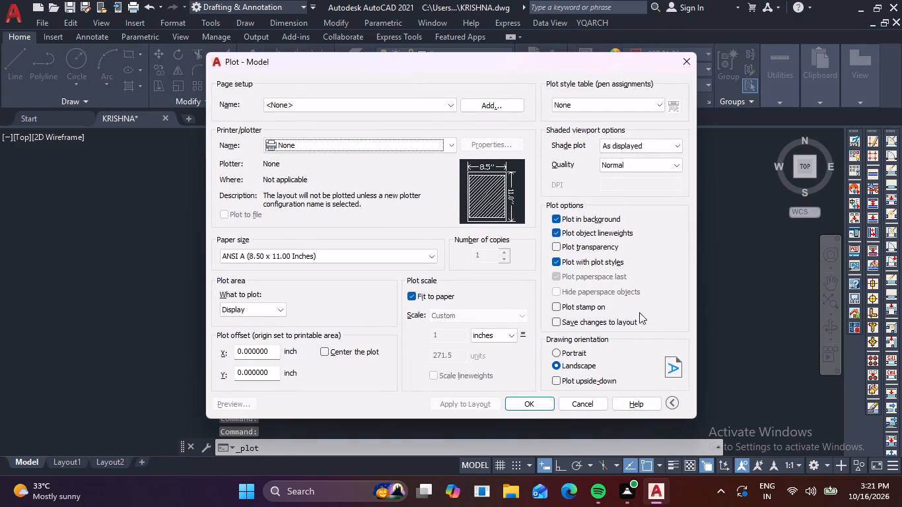
{"action": "left_click", "coordinate": [453, 103]}
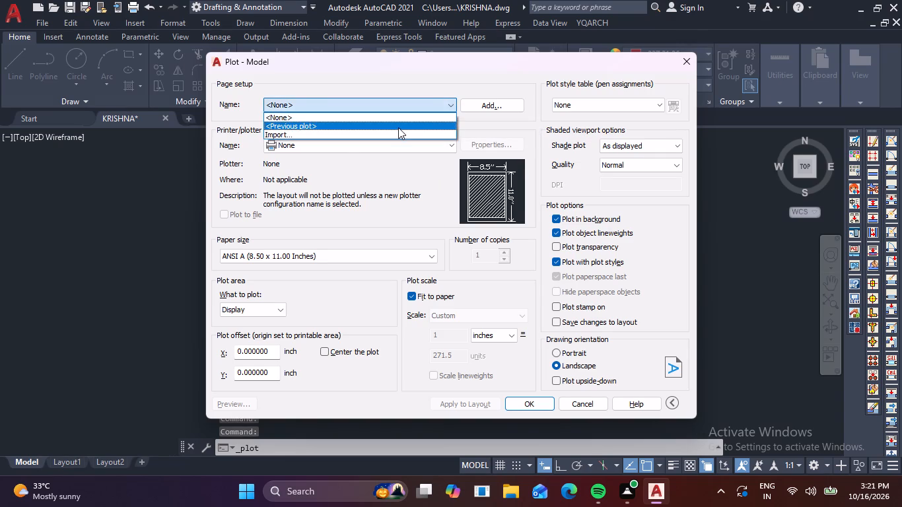
{"action": "left_click", "coordinate": [398, 127]}
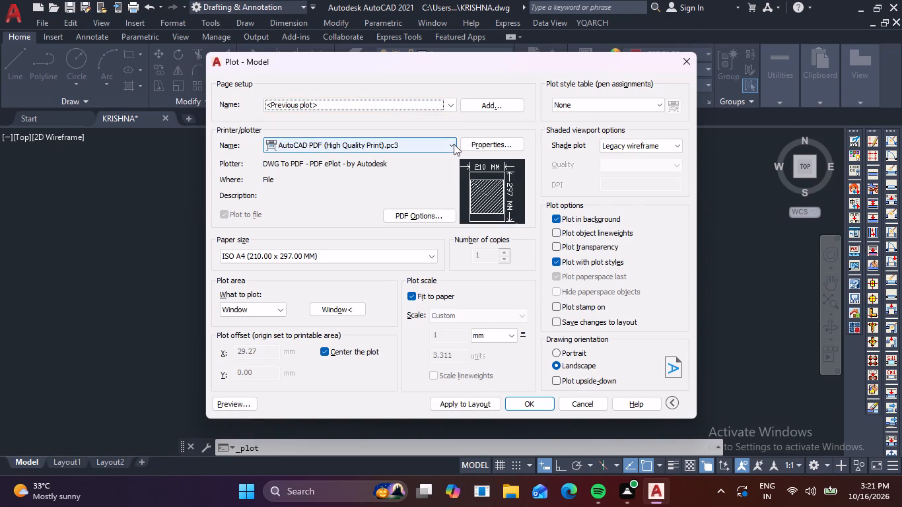
{"action": "left_click", "coordinate": [327, 310]}
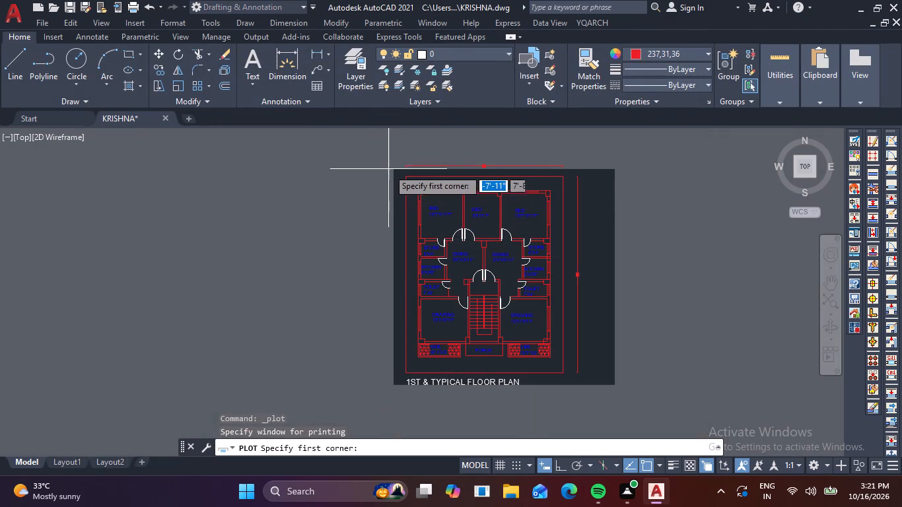
{"action": "left_click", "coordinate": [390, 159]}
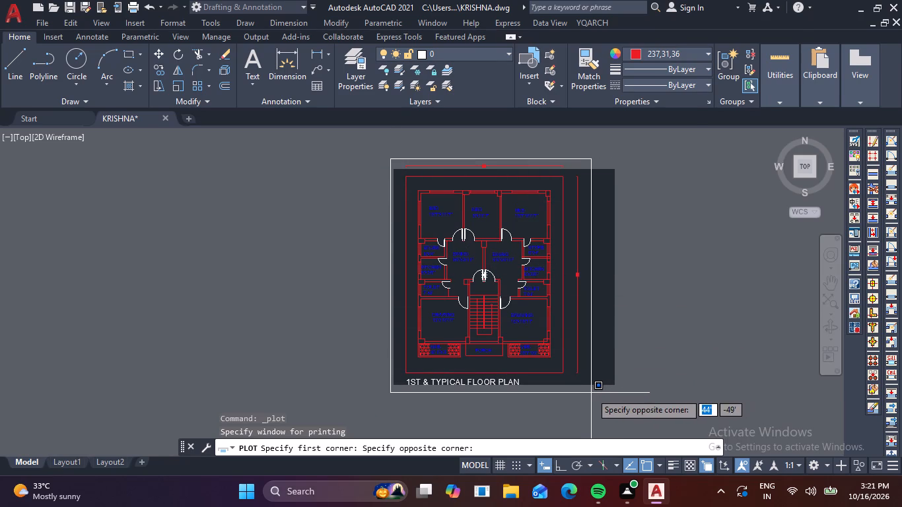
{"action": "left_click", "coordinate": [591, 393]}
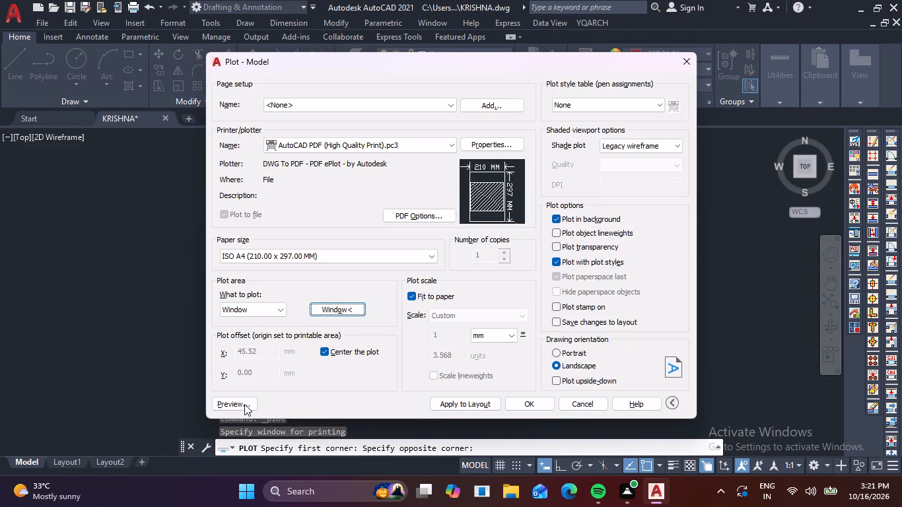
Preview the plotted floor plan sheet and return to the plot settings.
{"action": "left_click", "coordinate": [245, 404]}
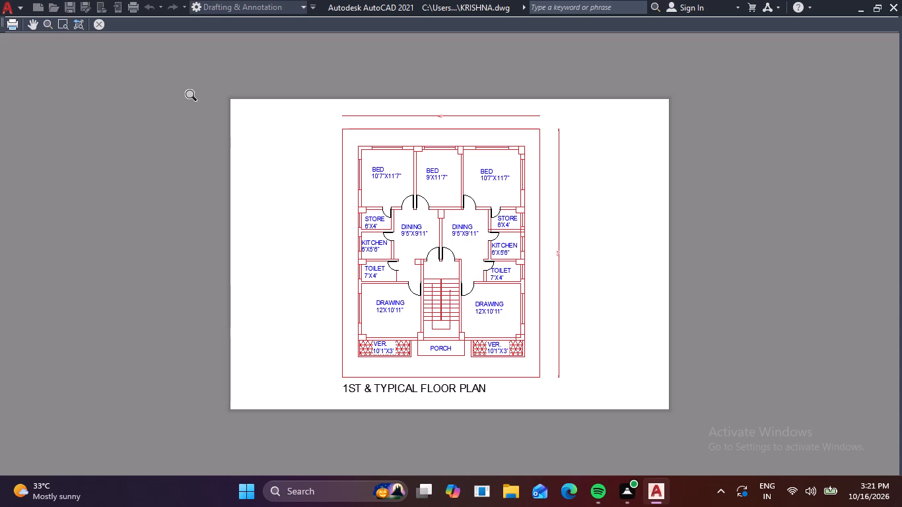
{"action": "left_click", "coordinate": [104, 28]}
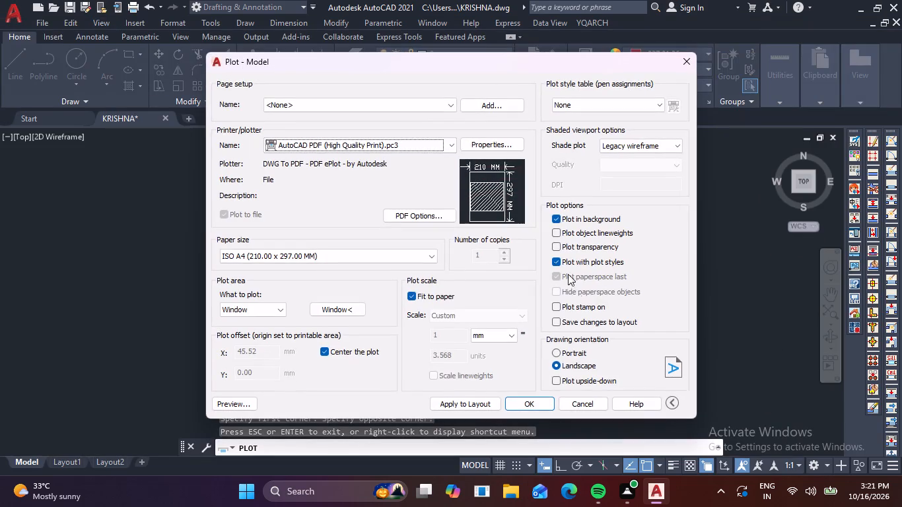
Apply the plot settings to the layout and plot the plan to KRISHNA-Model.pdf in the Documents folder.
{"action": "left_click_drag", "start_coordinate": [480, 405], "coordinate": [486, 406]}
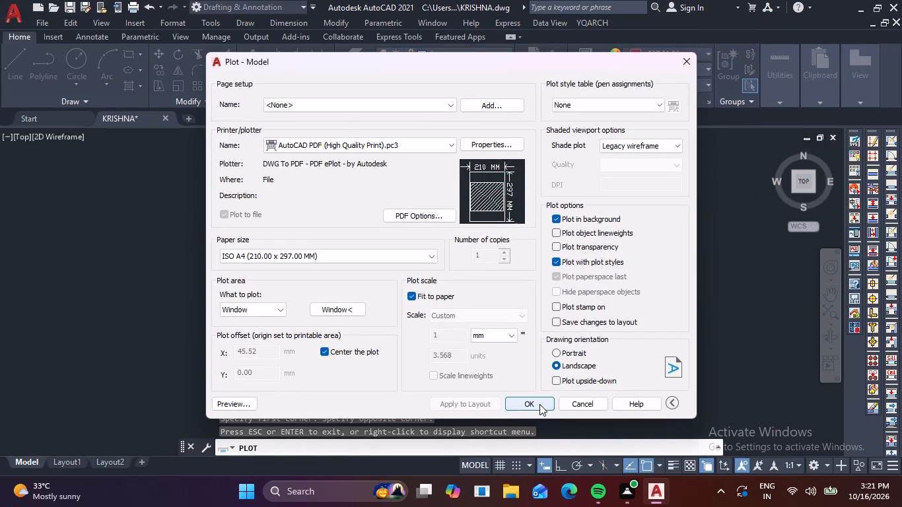
{"action": "left_click", "coordinate": [539, 404]}
{"action": "left_click", "coordinate": [627, 368]}
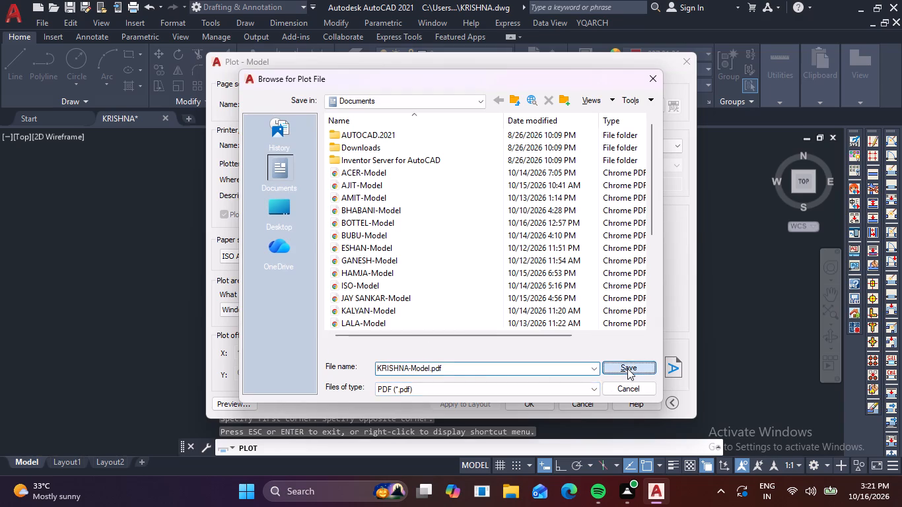
{"action": "left_click", "coordinate": [539, 263]}
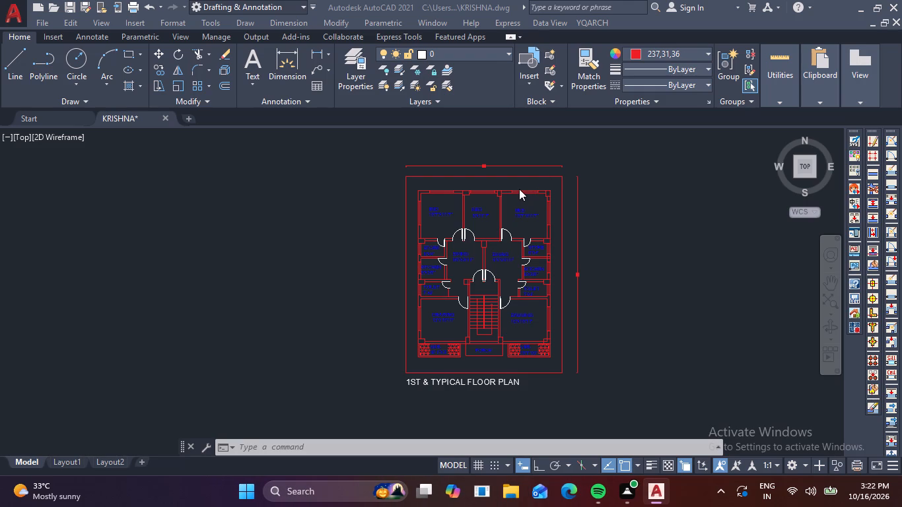
Query the LOGFILENAME system variable for the drawing's log file path.
{"action": "type", "text": "LO"}
{"action": "key", "text": "g"}
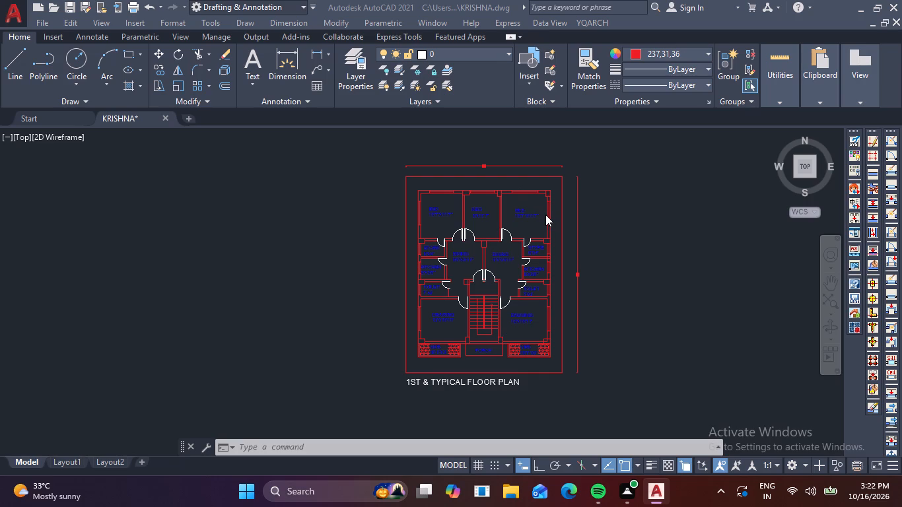
{"action": "key", "text": "Escape"}
{"action": "key", "text": "Escape"}
{"action": "type", "text": "LOG"}
{"action": "left_click", "coordinate": [545, 215]}
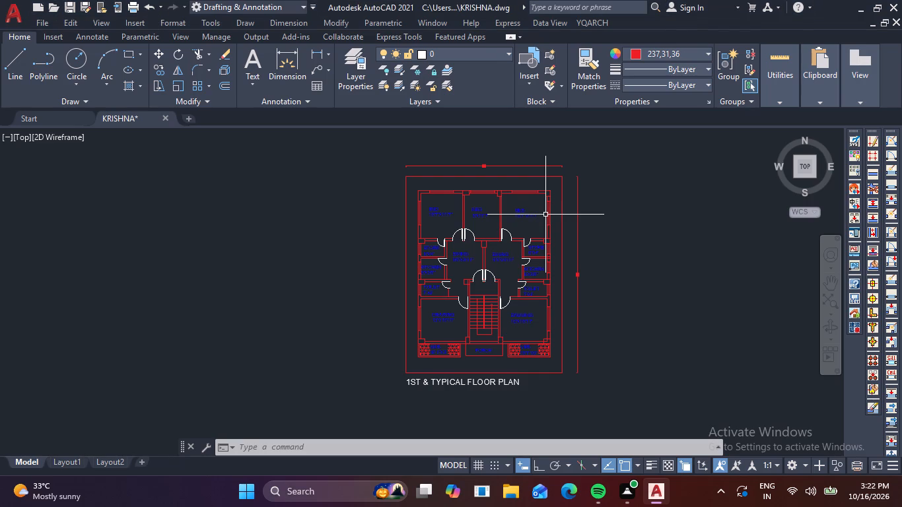
{"action": "type", "text": "LOG"}
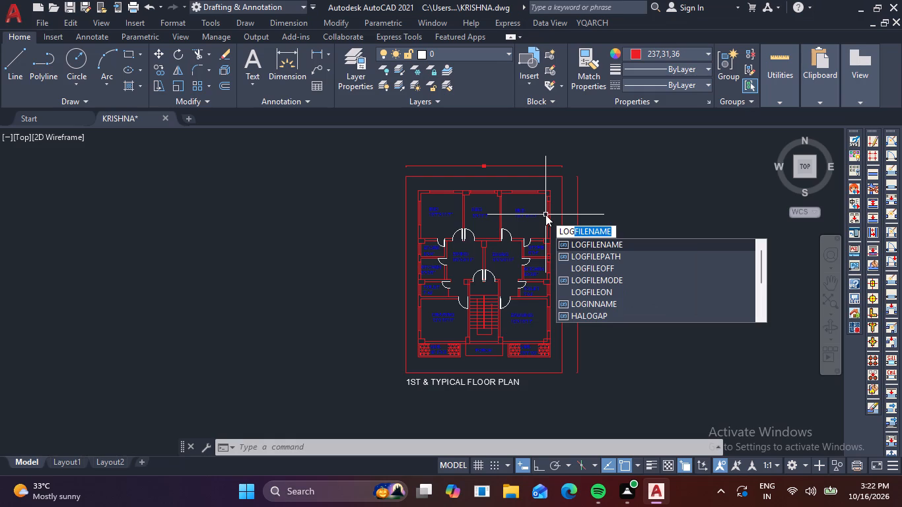
{"action": "left_click", "coordinate": [610, 248]}
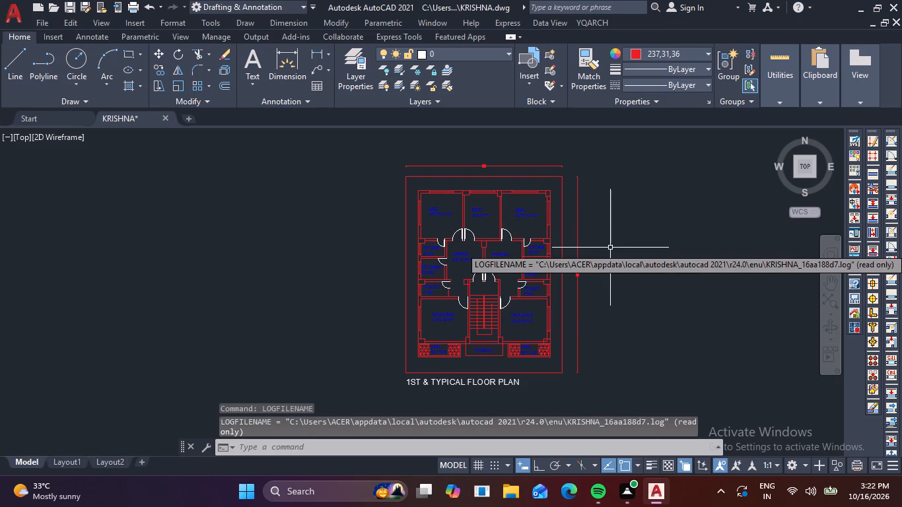